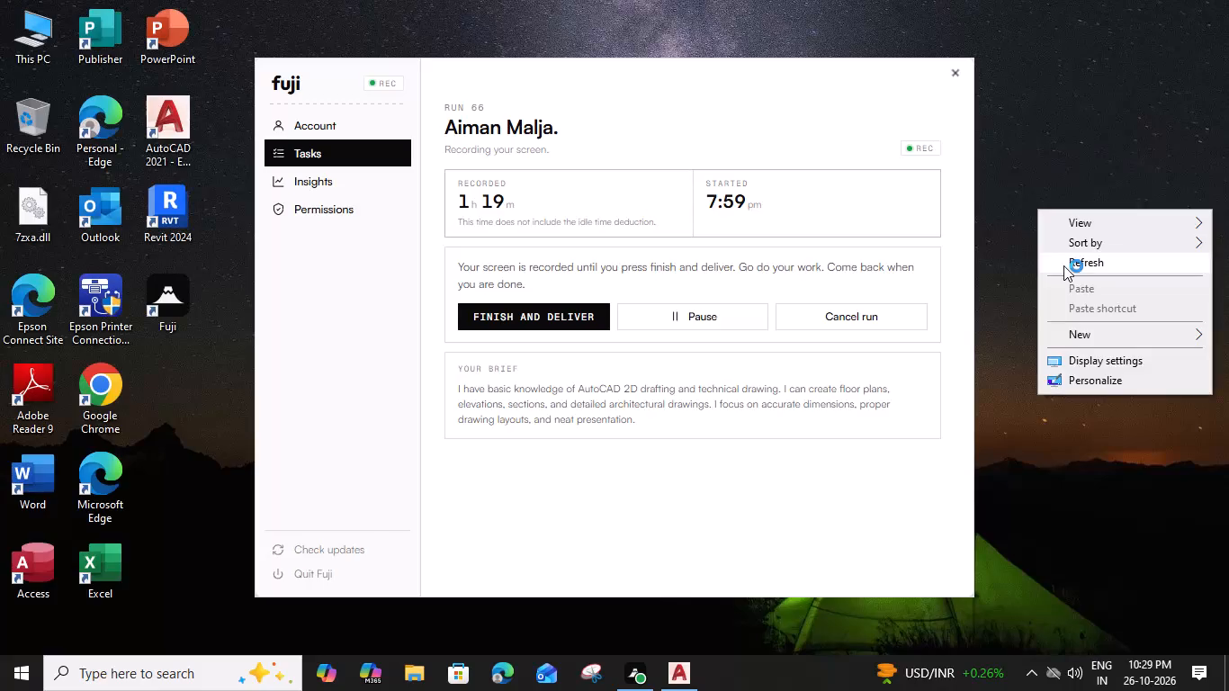
# Switch to the open Drawing1 in AutoCAD.
pyautogui.click(1063, 265)
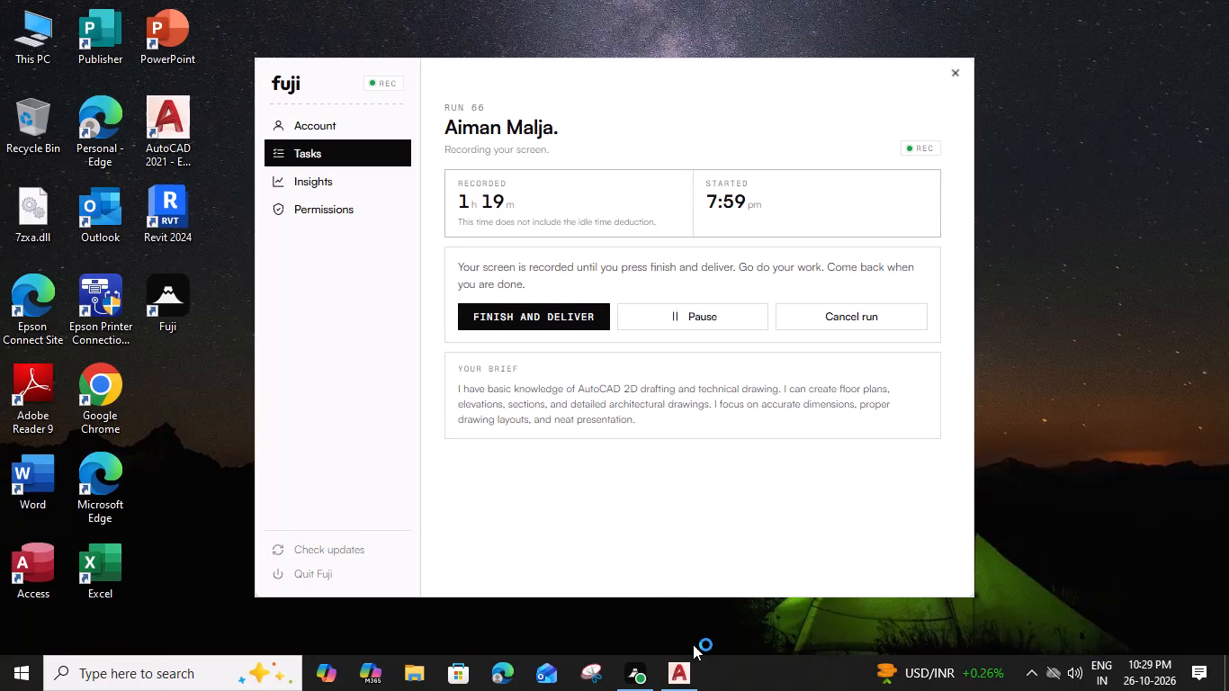
pyautogui.click(688, 664)
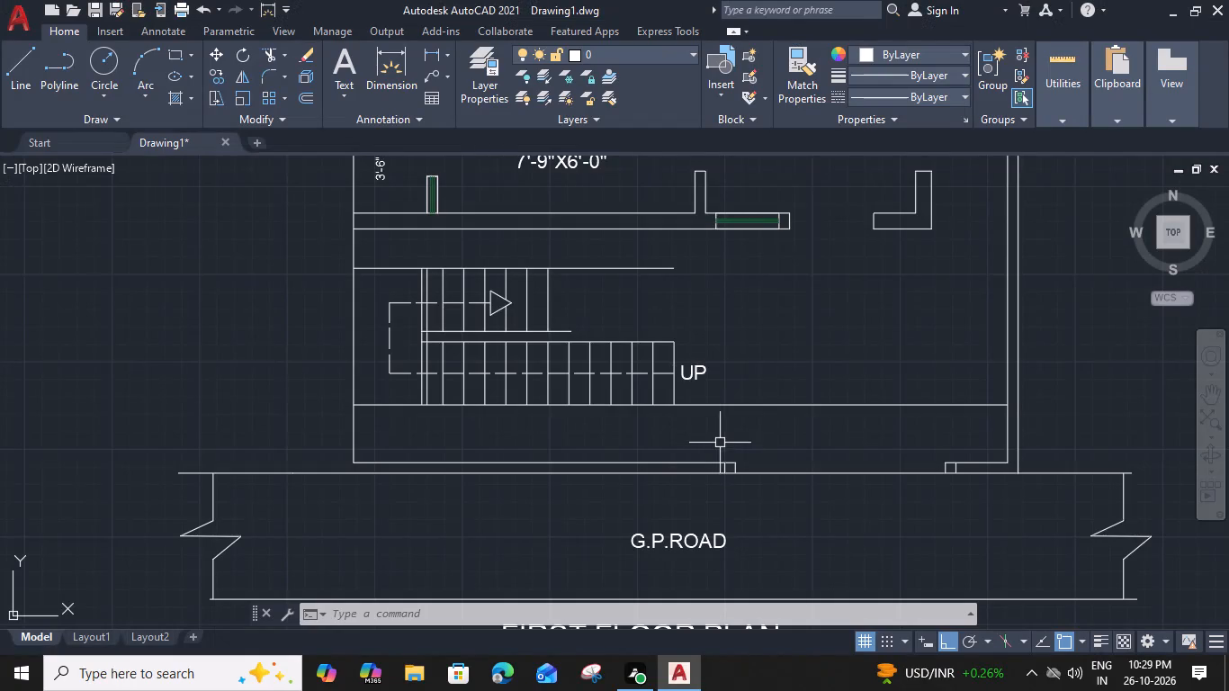
# Extend the horizontal line in front of the first floor plan's staircase to the outermost side wall line.
pyautogui.moveTo(719, 443); pyautogui.dragTo(635, 439, button='middle')
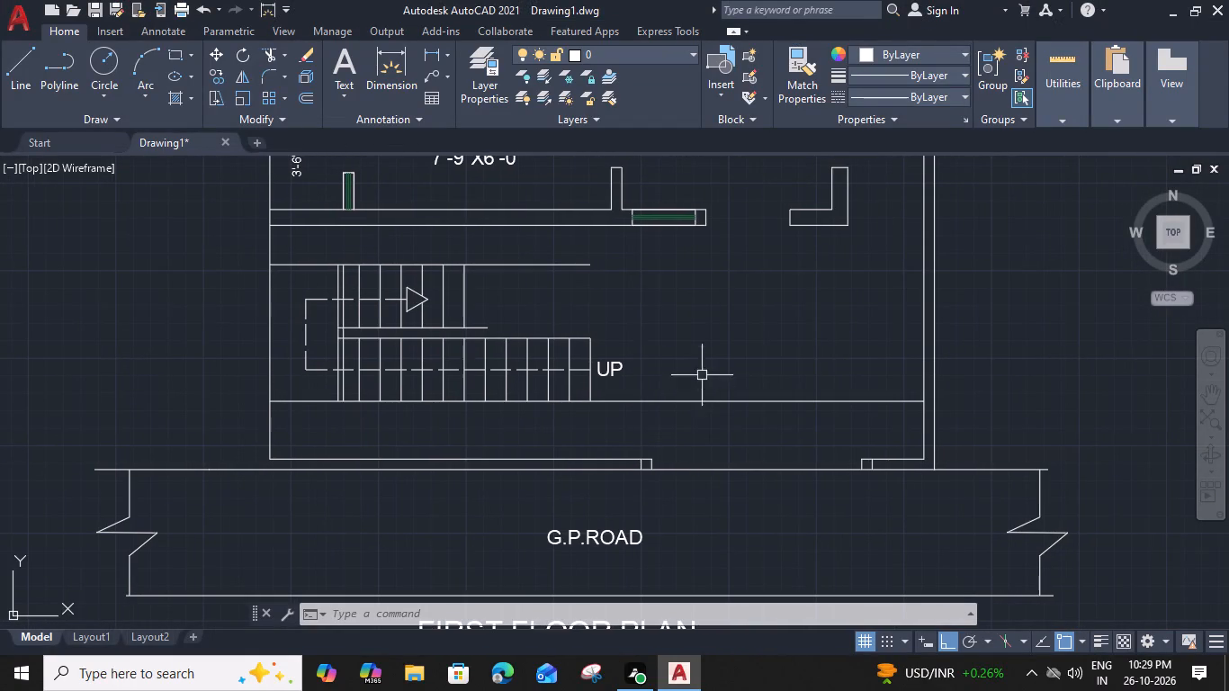
pyautogui.moveTo(701, 375); pyautogui.dragTo(662, 380, button='middle')
pyautogui.scroll(-1, 711, 469)
pyautogui.moveTo(714, 466); pyautogui.dragTo(753, 465, button='middle')
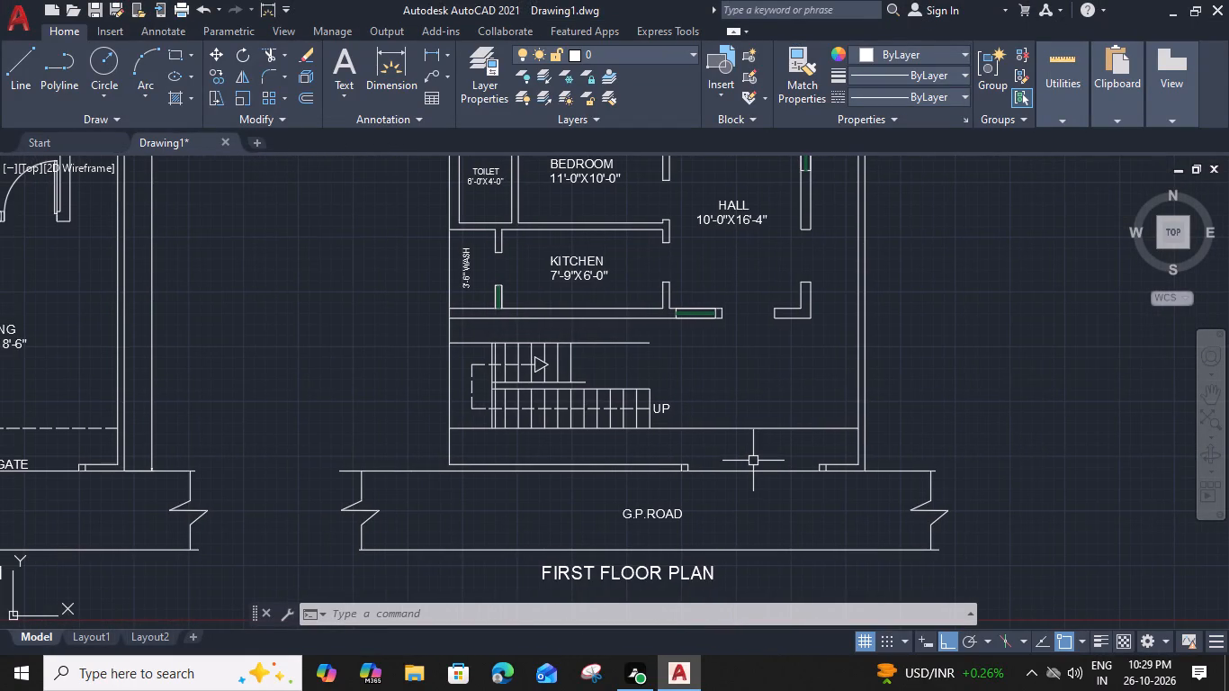
pyautogui.write('EX')
pyautogui.press('space')
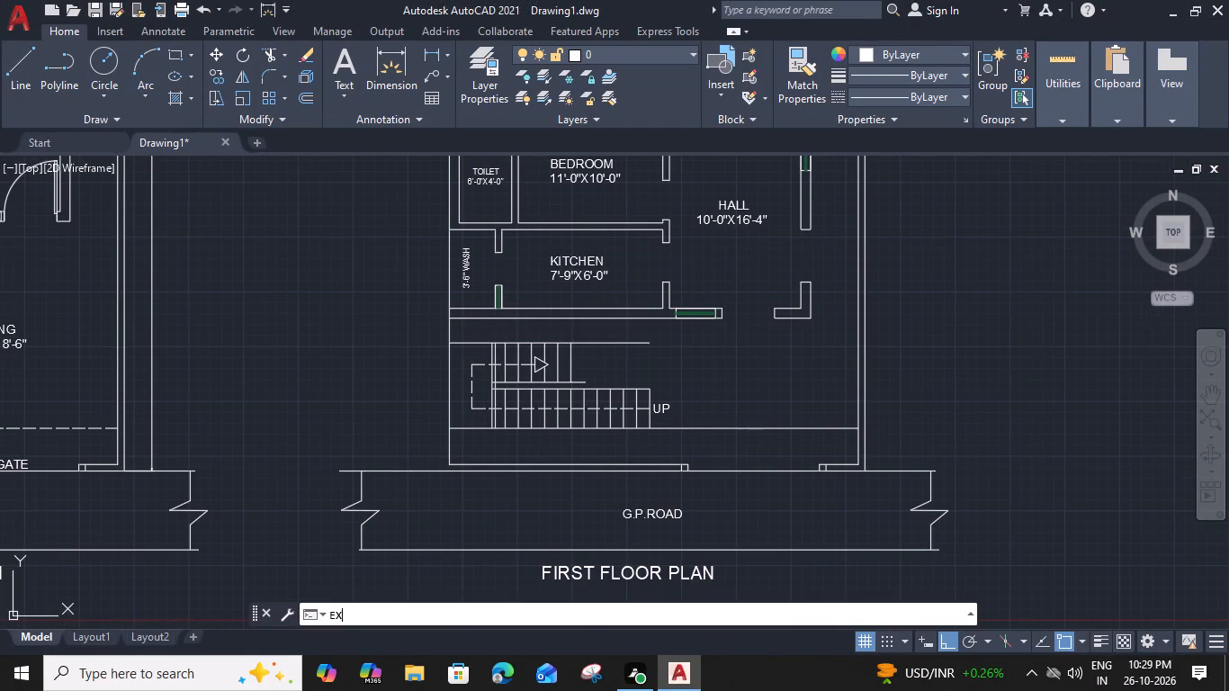
pyautogui.click(770, 427)
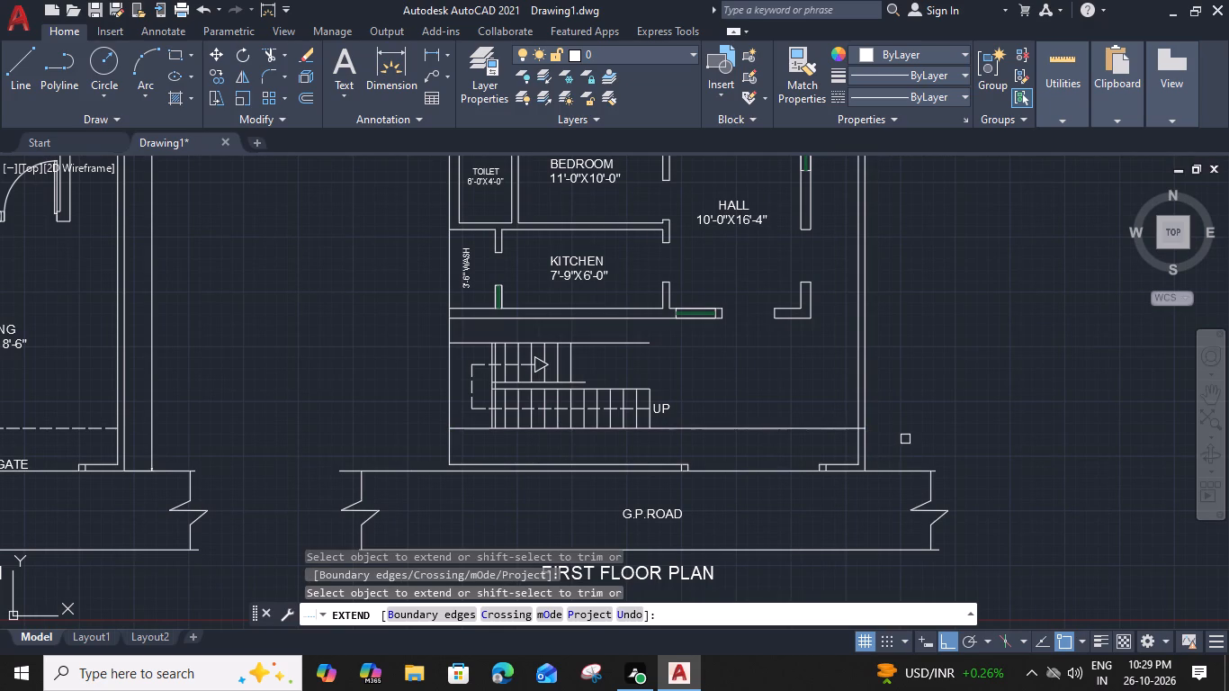
# Trim away the side wall, front wall and road edge lines below the first floor plan's extended front line.
pyautogui.click(905, 439)
pyautogui.keyDown('shift'); pyautogui.click(421, 452); pyautogui.keyUp('shift')
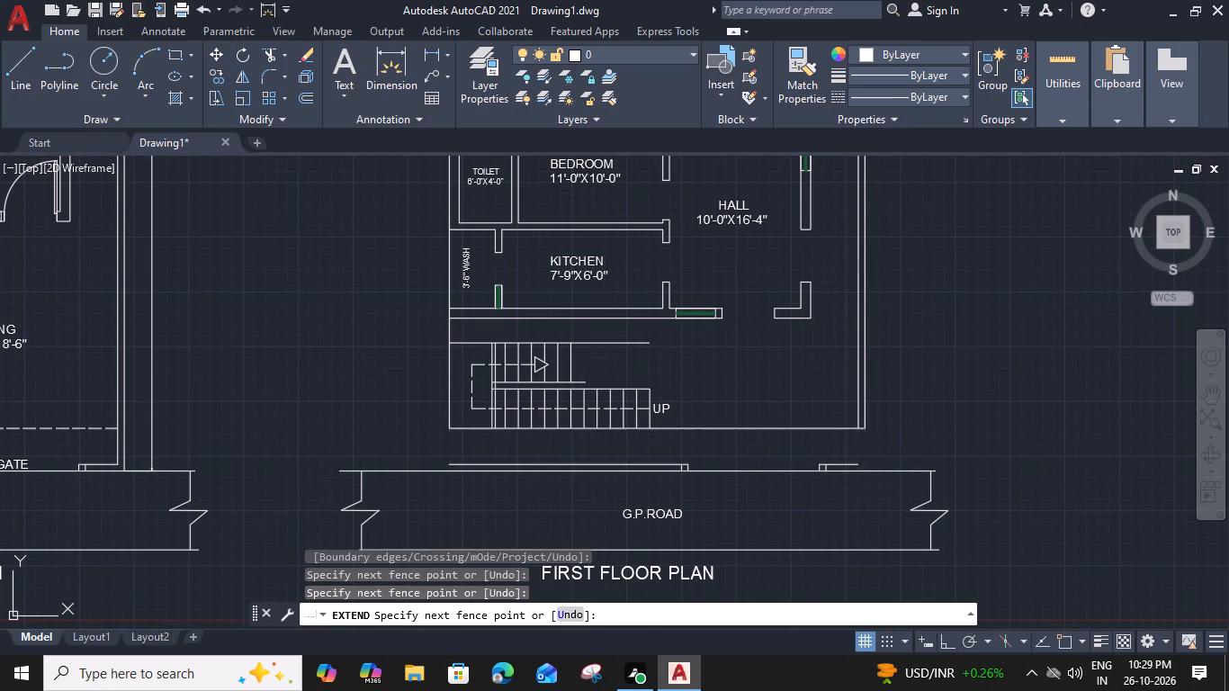
pyautogui.keyDown('shift'); pyautogui.click(579, 457); pyautogui.keyUp('shift')
pyautogui.keyDown('shift'); pyautogui.click(545, 509); pyautogui.keyUp('shift')
pyautogui.keyDown('shift'); pyautogui.click(803, 441); pyautogui.keyUp('shift')
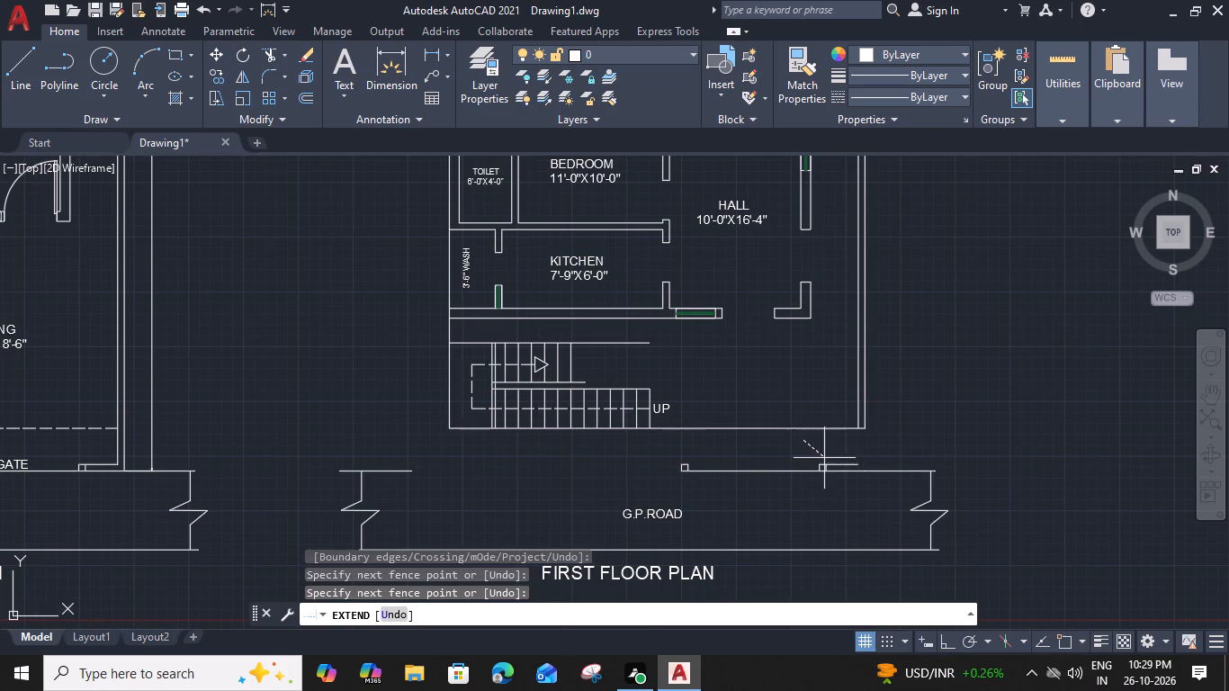
pyautogui.keyDown('shift'); pyautogui.click(839, 489); pyautogui.keyUp('shift')
pyautogui.click(921, 444)
pyautogui.click(682, 488)
pyautogui.press('Escape')
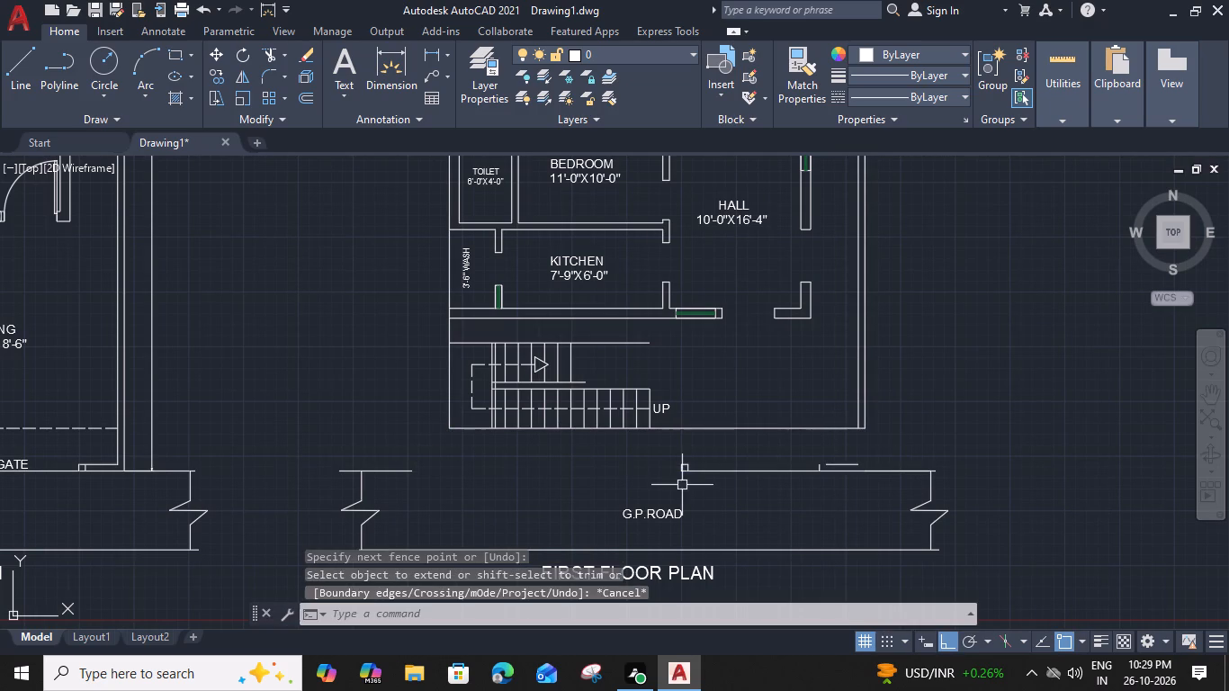
# Erase the leftover gate pier, front wall and road edge pieces in front of the first floor plan.
pyautogui.click(904, 450)
pyautogui.click(657, 492)
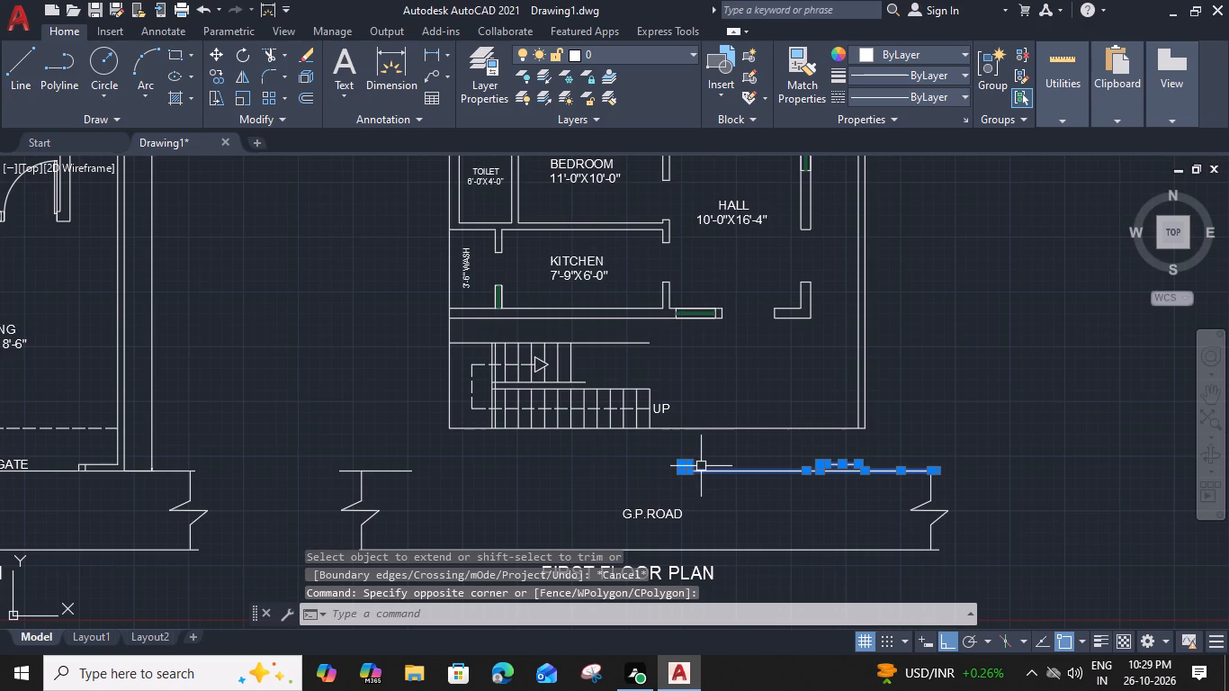
pyautogui.press('Delete')
# Erase the remaining road lines, both break symbols and the G.P.ROAD label below the first floor plan.
pyautogui.moveTo(815, 476); pyautogui.dragTo(804, 423, button='middle')
pyautogui.click(955, 410)
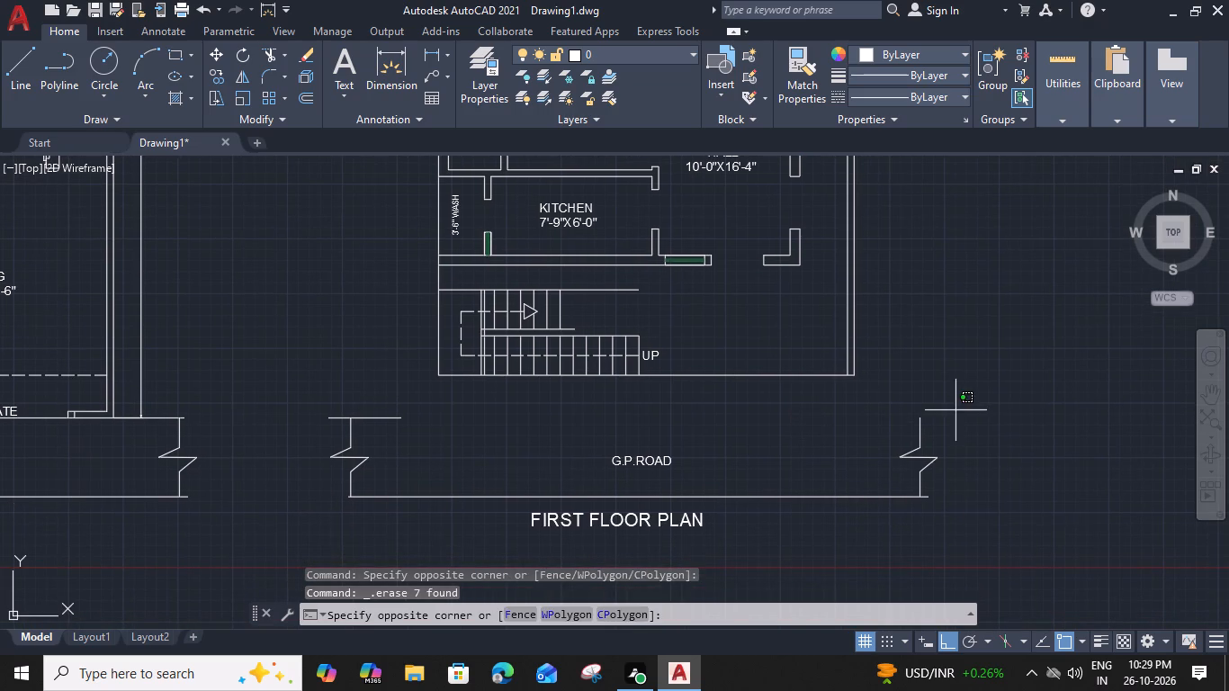
pyautogui.click(877, 531)
pyautogui.press('Delete')
pyautogui.moveTo(379, 395); pyautogui.dragTo(374, 414)
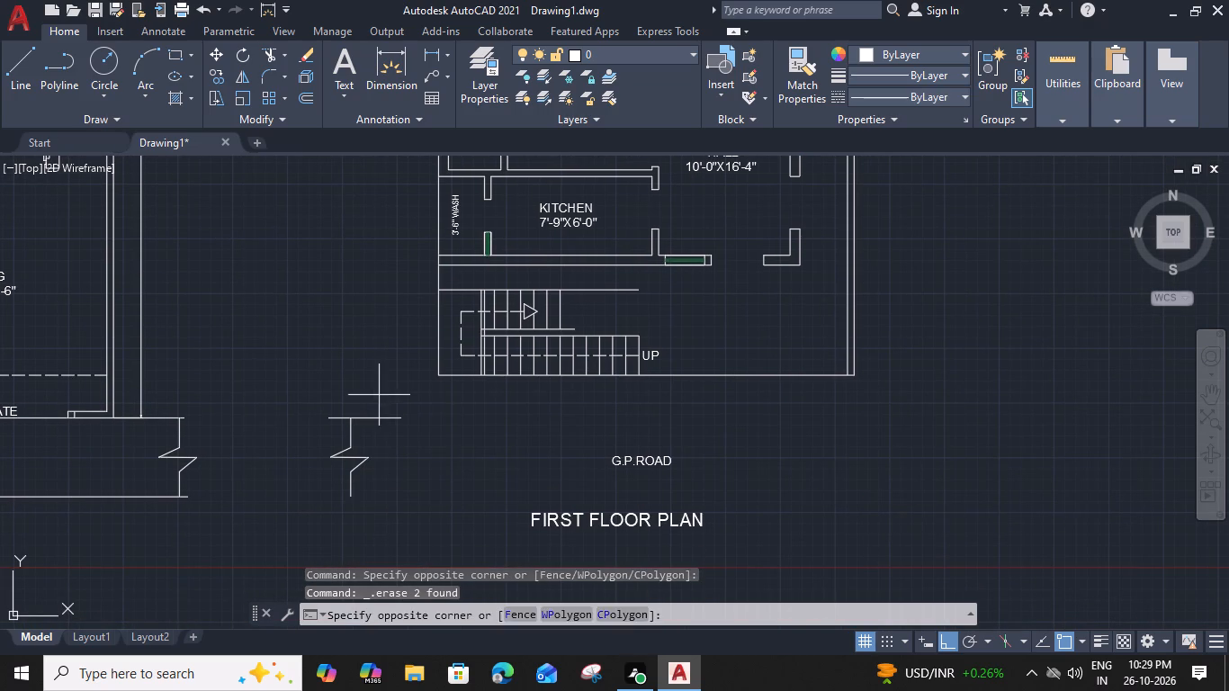
pyautogui.moveTo(374, 414); pyautogui.dragTo(370, 425)
pyautogui.click(327, 560)
pyautogui.press('Delete')
pyautogui.moveTo(700, 458); pyautogui.dragTo(692, 458)
pyautogui.click(555, 467)
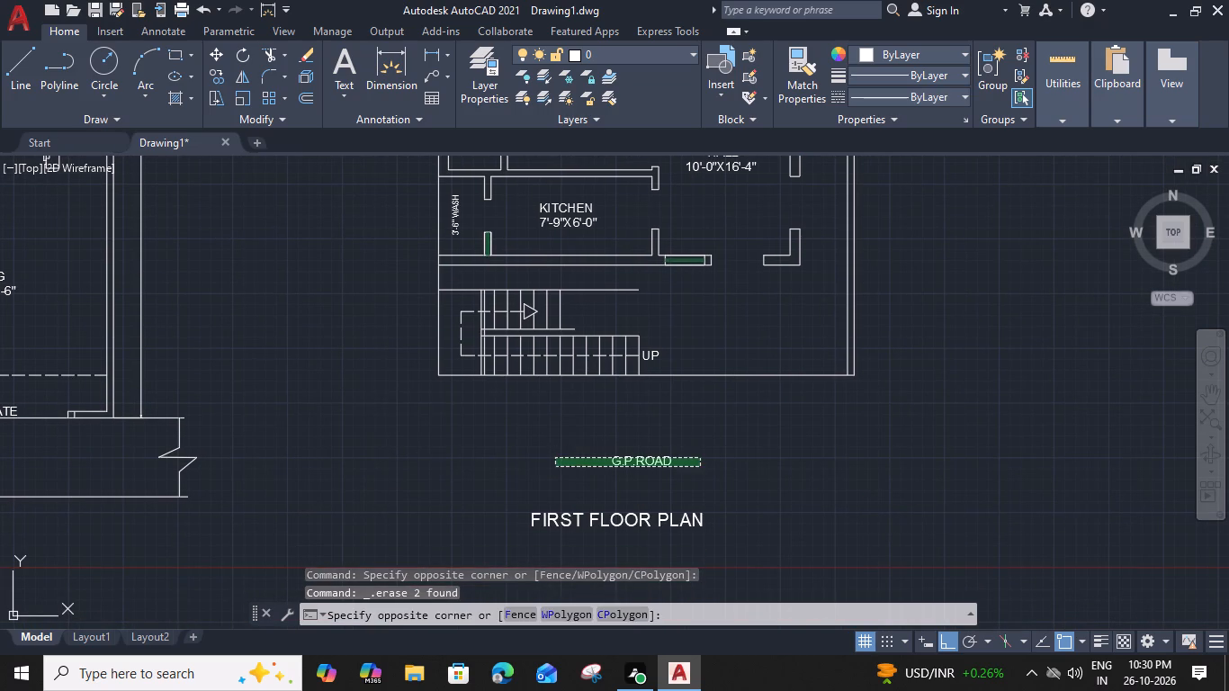
pyautogui.press('Delete')
# Move the FIRST FLOOR PLAN title straight up to just below the plan's front line.
pyautogui.click(695, 515)
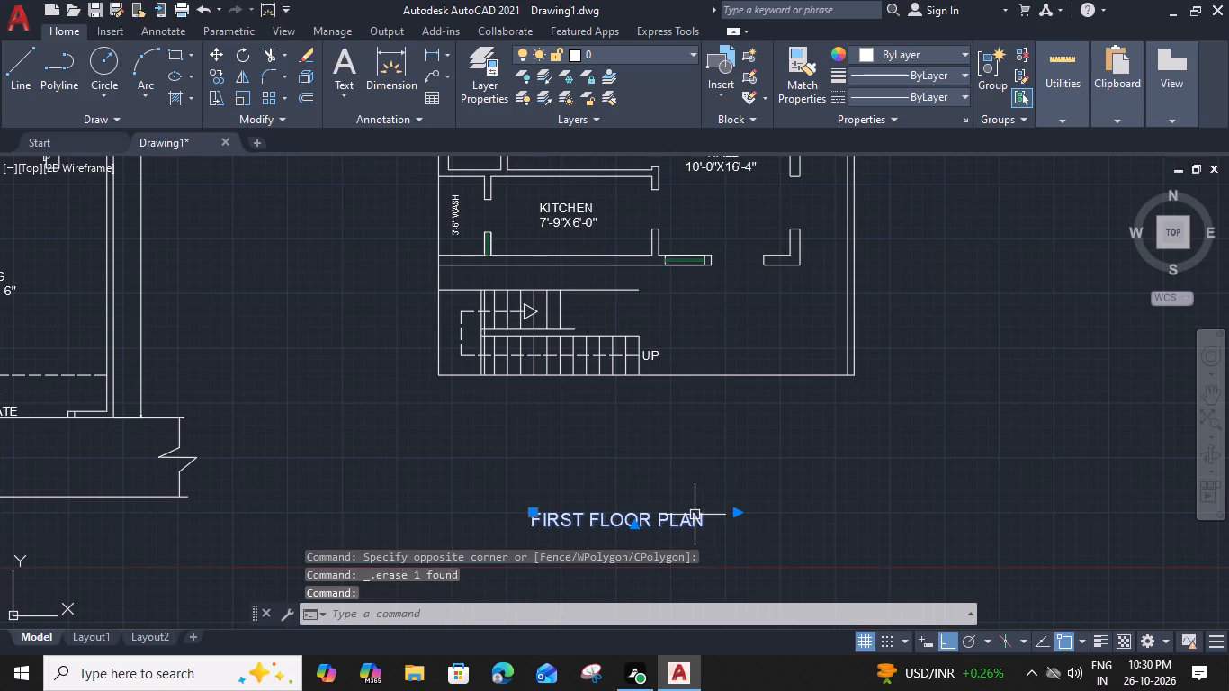
pyautogui.write('M')
pyautogui.press('space')
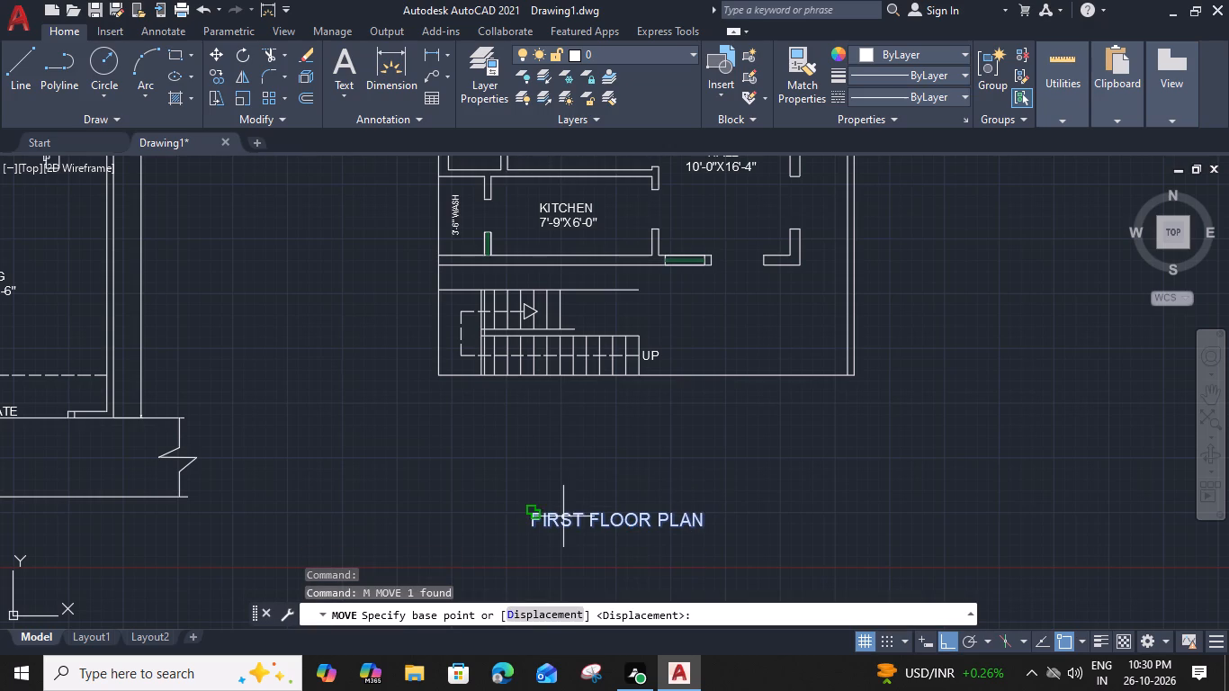
pyautogui.click(531, 513)
pyautogui.click(525, 395)
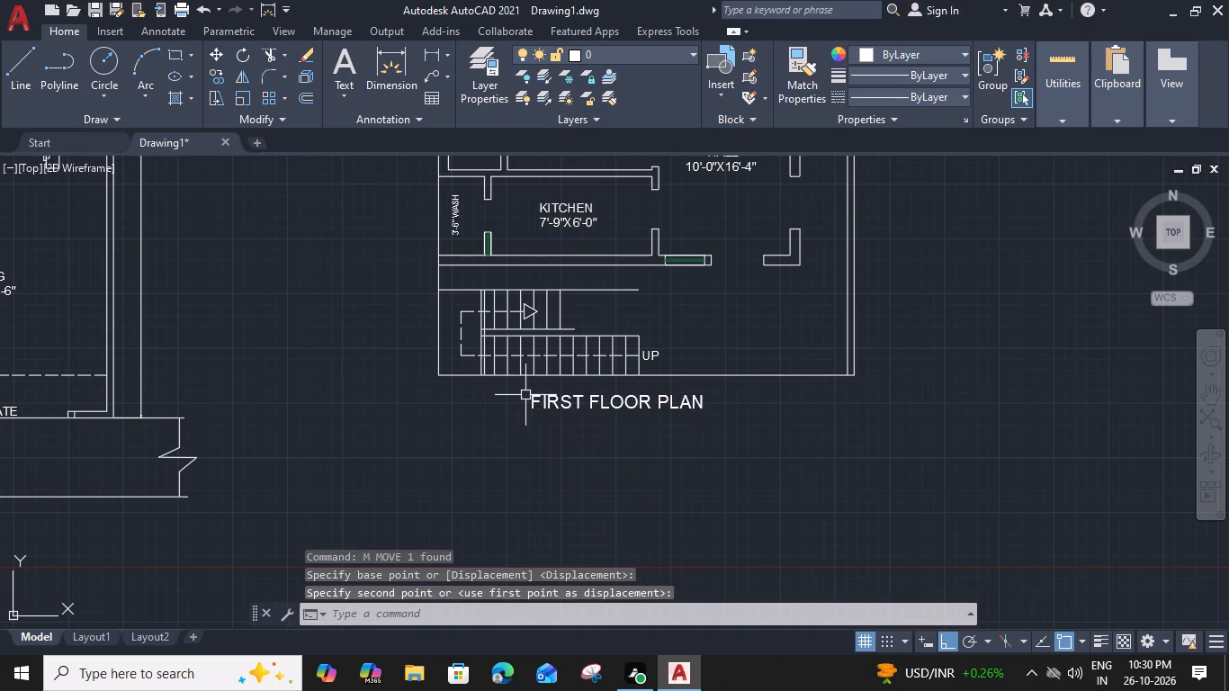
# Copy the HALL room label straight down into the open area beside the staircase.
pyautogui.moveTo(695, 449); pyautogui.dragTo(610, 491, button='middle')
pyautogui.moveTo(632, 378); pyautogui.dragTo(534, 399, button='middle')
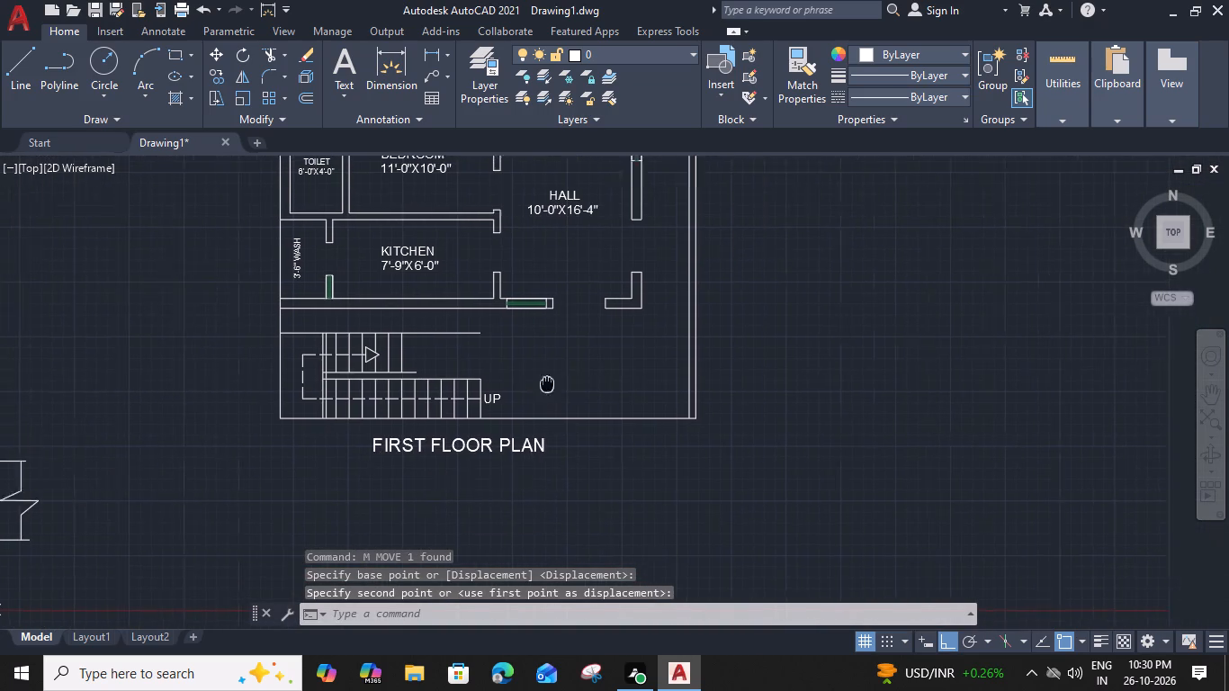
pyautogui.moveTo(534, 399); pyautogui.dragTo(524, 422, button='middle')
pyautogui.click(525, 248)
pyautogui.press('c')
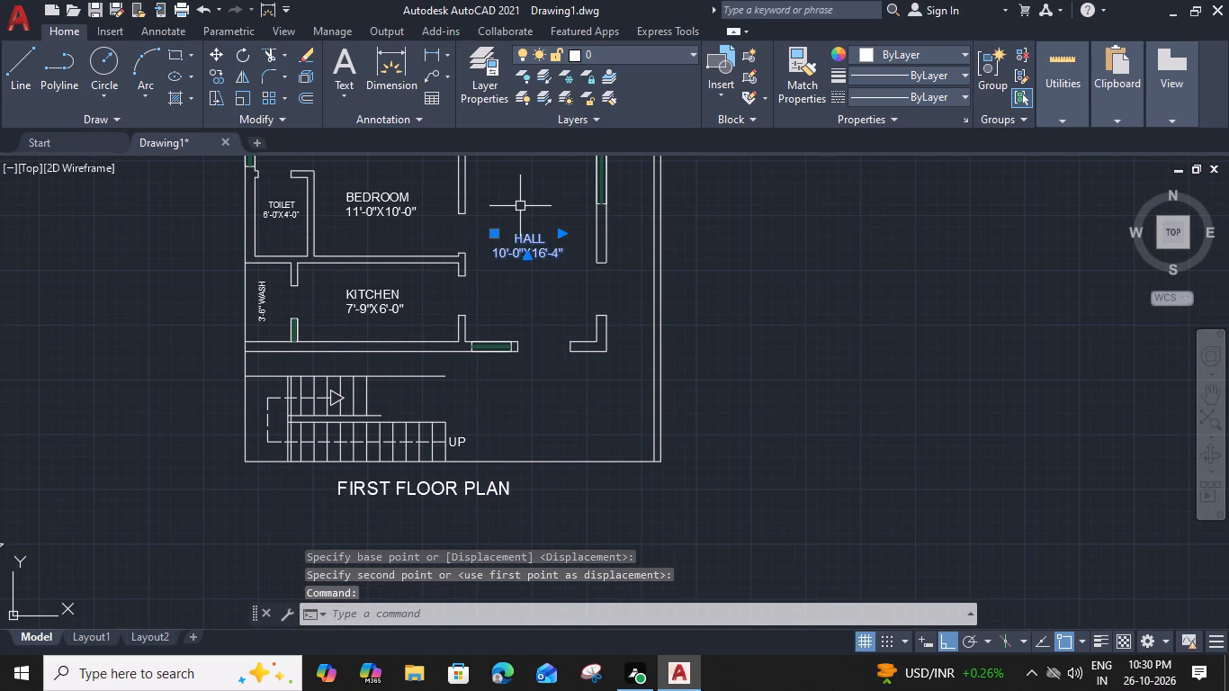
pyautogui.write('O')
pyautogui.press('space')
pyautogui.click(499, 256)
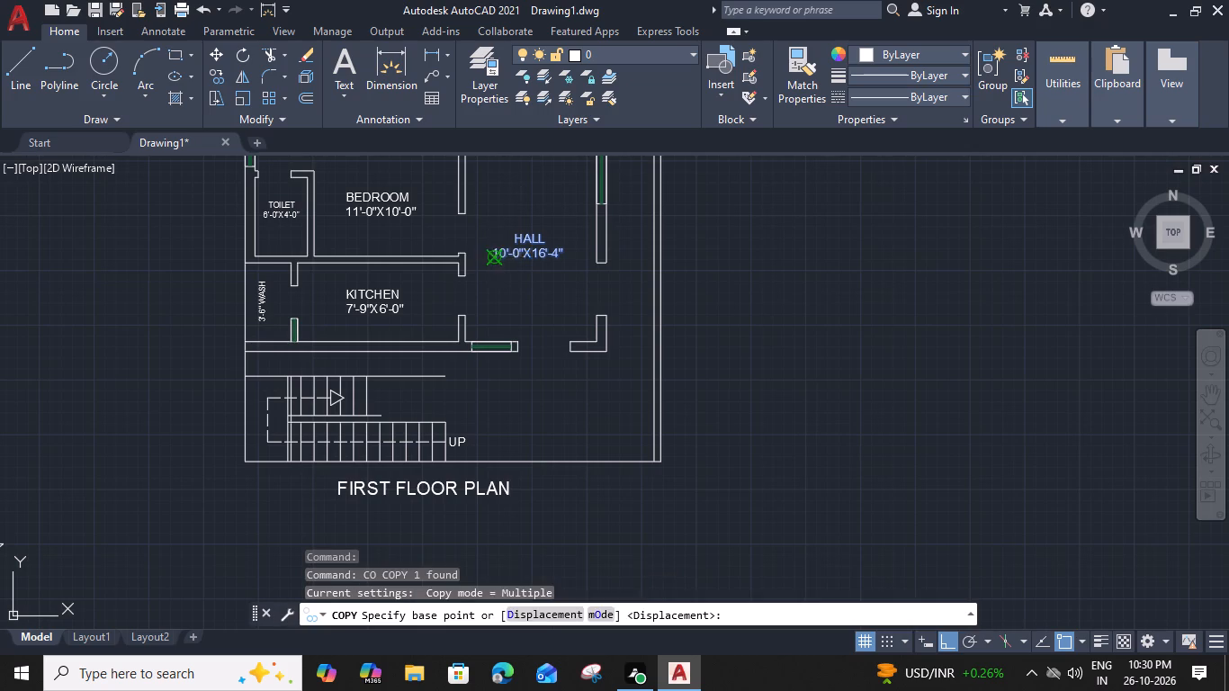
pyautogui.click(498, 429)
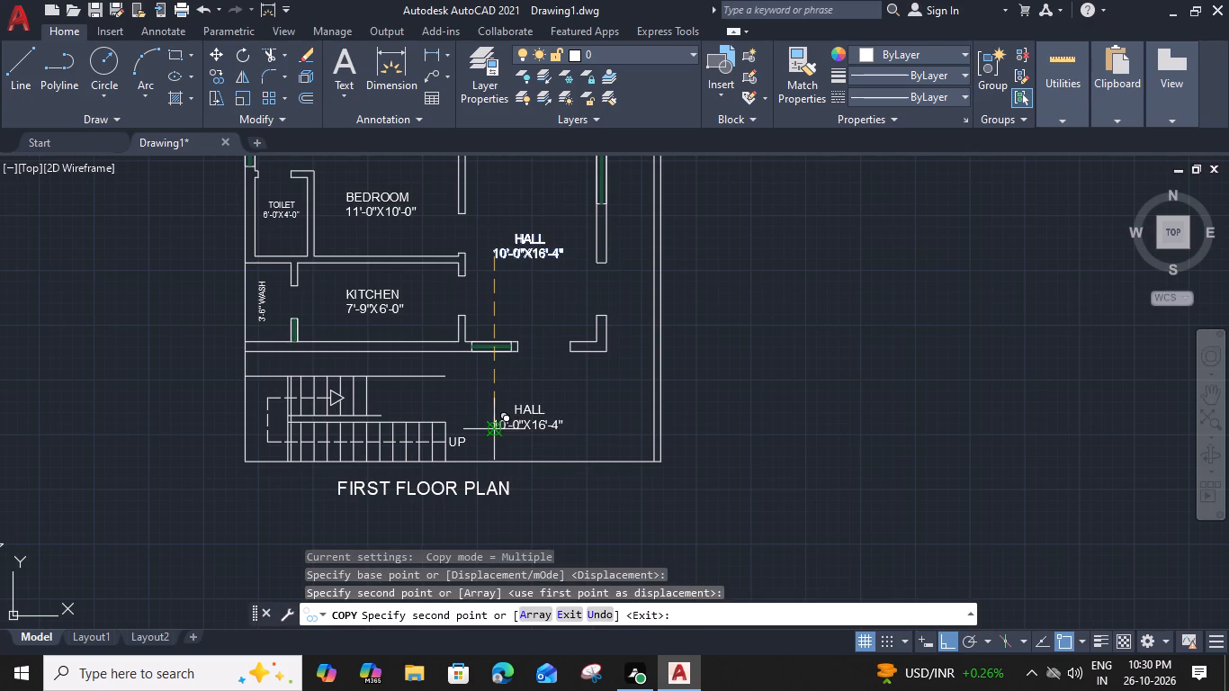
pyautogui.press('Escape')
# Replace the copied label's text with 8'-0" WIDE BALCONY and widen its text box to fit one line.
pyautogui.doubleClick(538, 415)
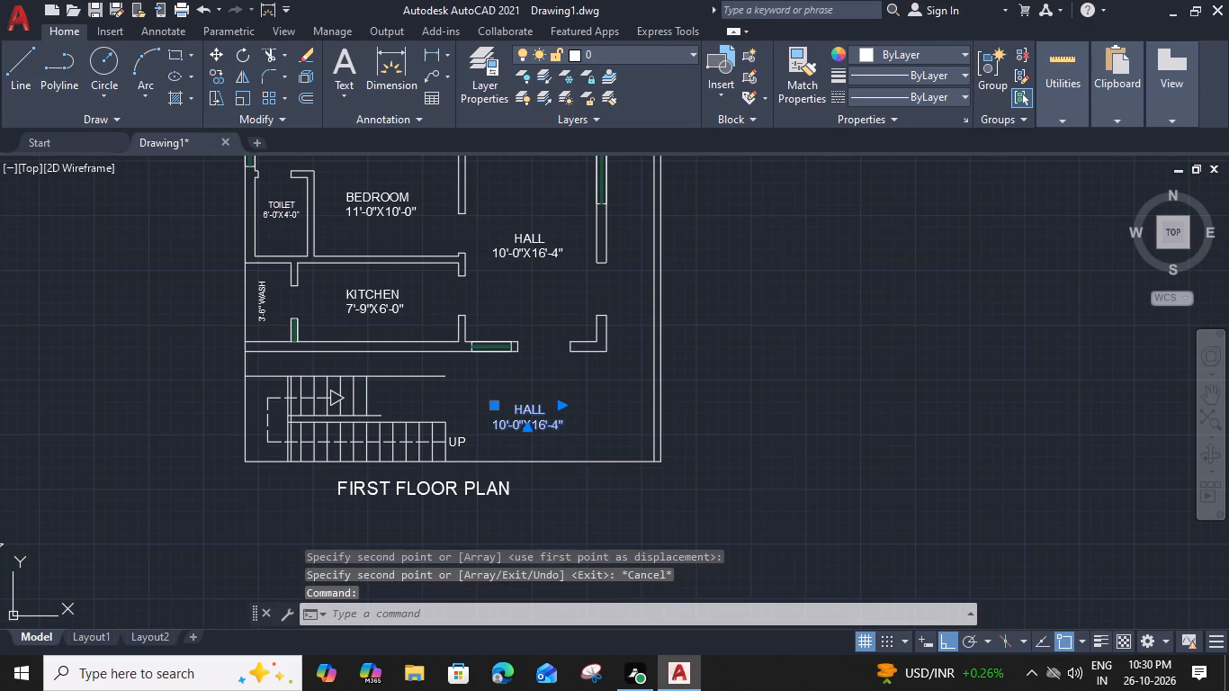
pyautogui.scroll(2, 540, 417)
pyautogui.moveTo(594, 408); pyautogui.dragTo(722, 408)
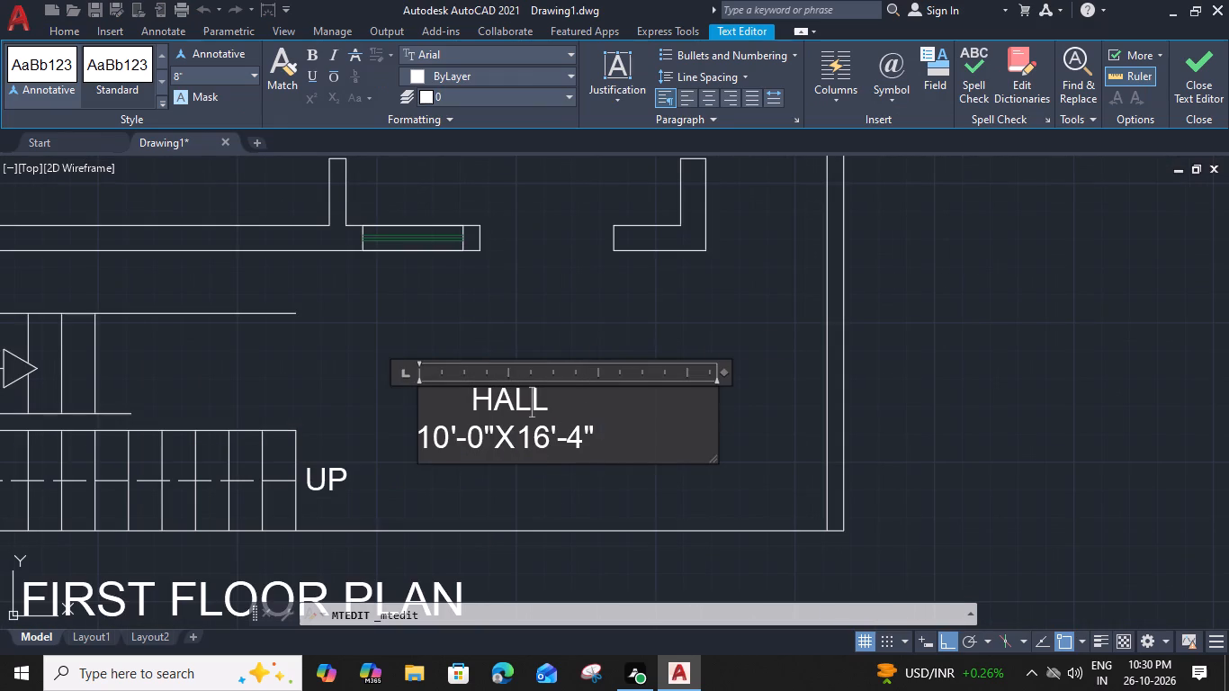
pyautogui.moveTo(629, 431); pyautogui.dragTo(345, 389)
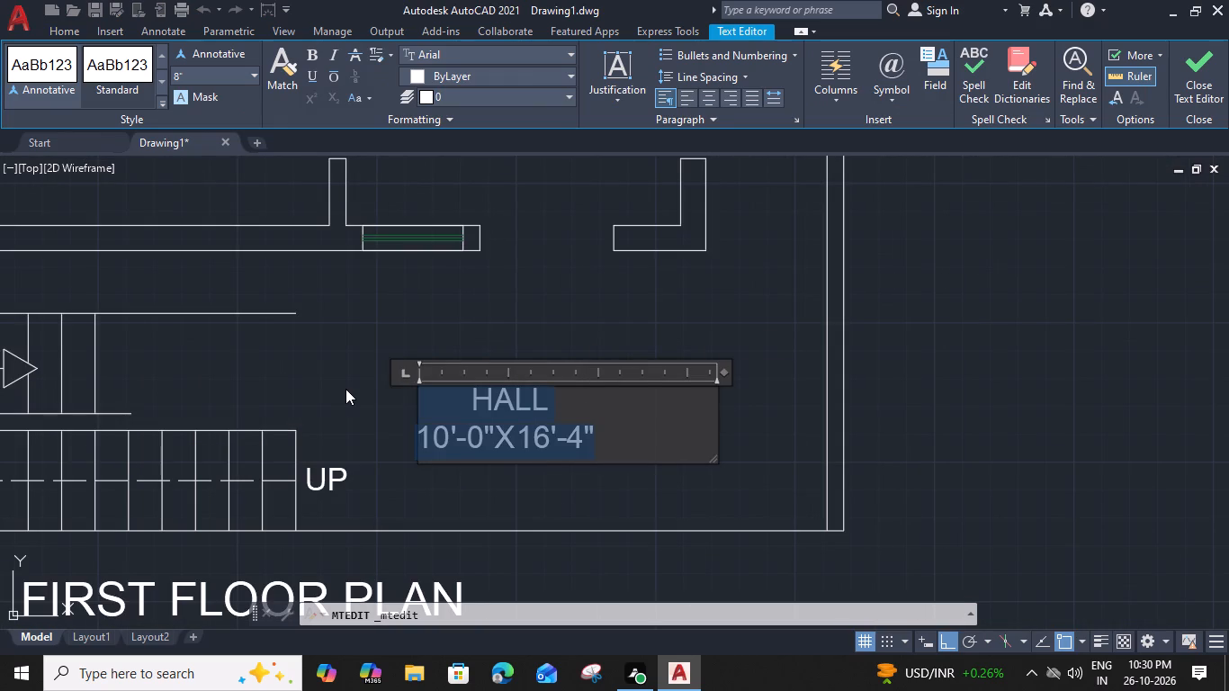
pyautogui.press('8')
pyautogui.press("'")
pyautogui.press('-')
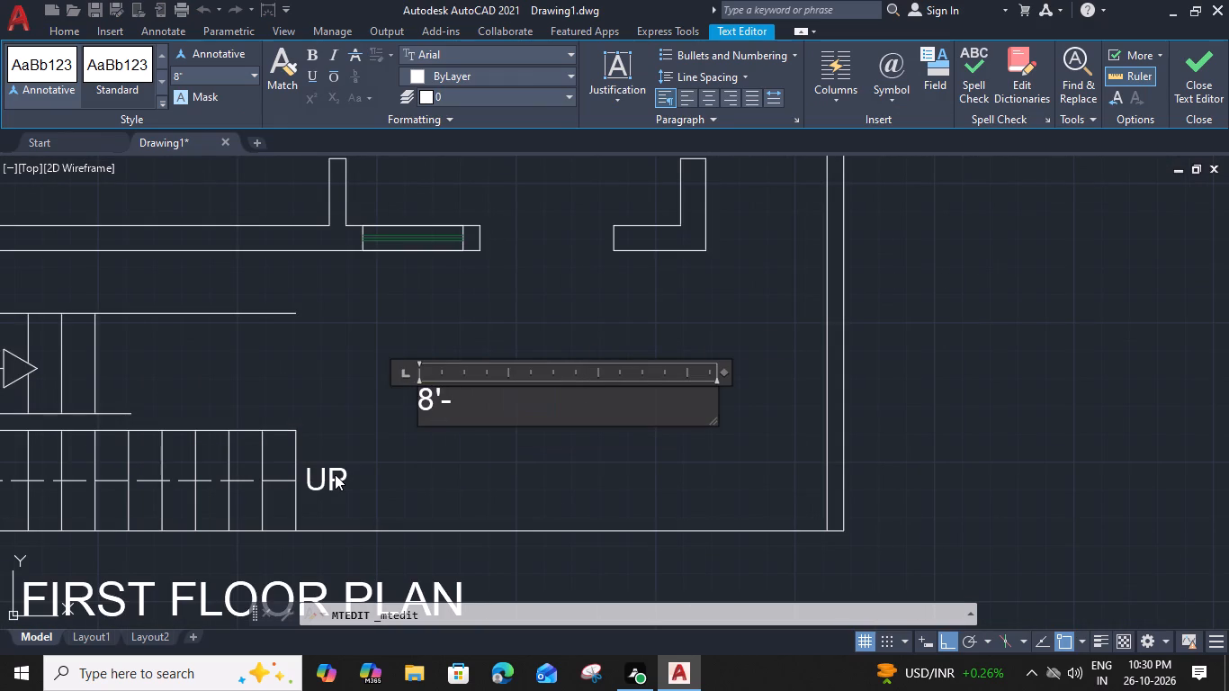
pyautogui.press('0')
pyautogui.hotkey('shift', '"')
pyautogui.press('space')
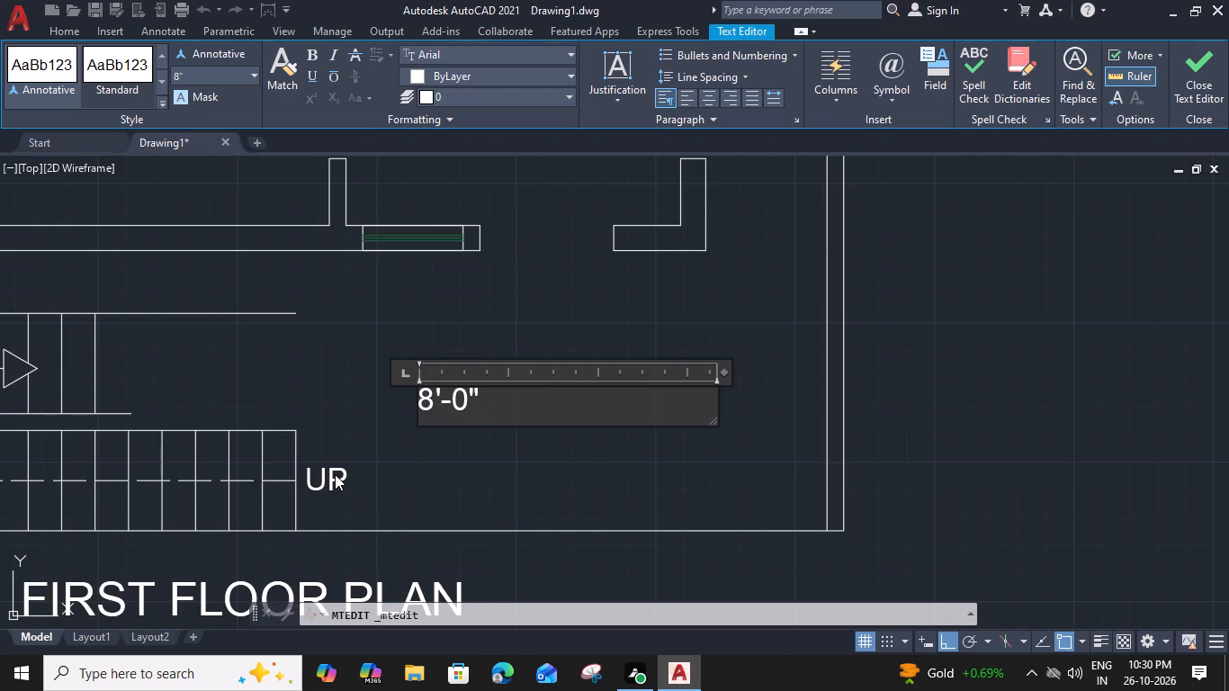
pyautogui.write('WIDE')
pyautogui.press('space')
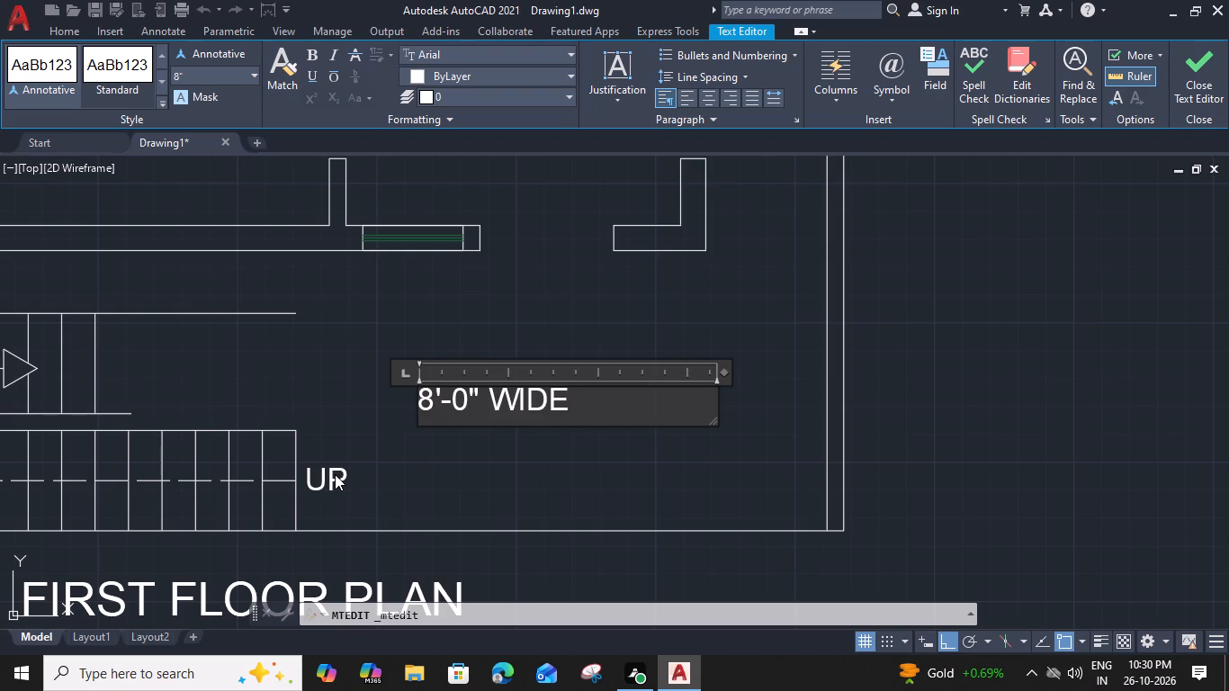
pyautogui.write('BAL')
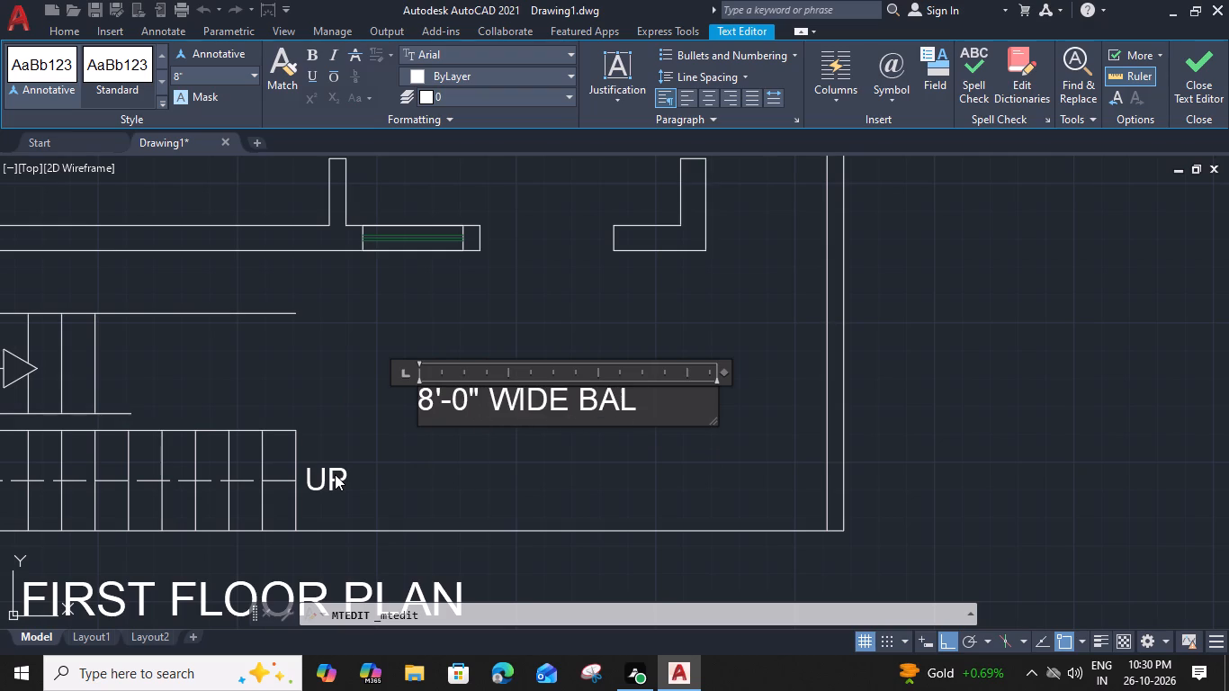
pyautogui.write('CONY')
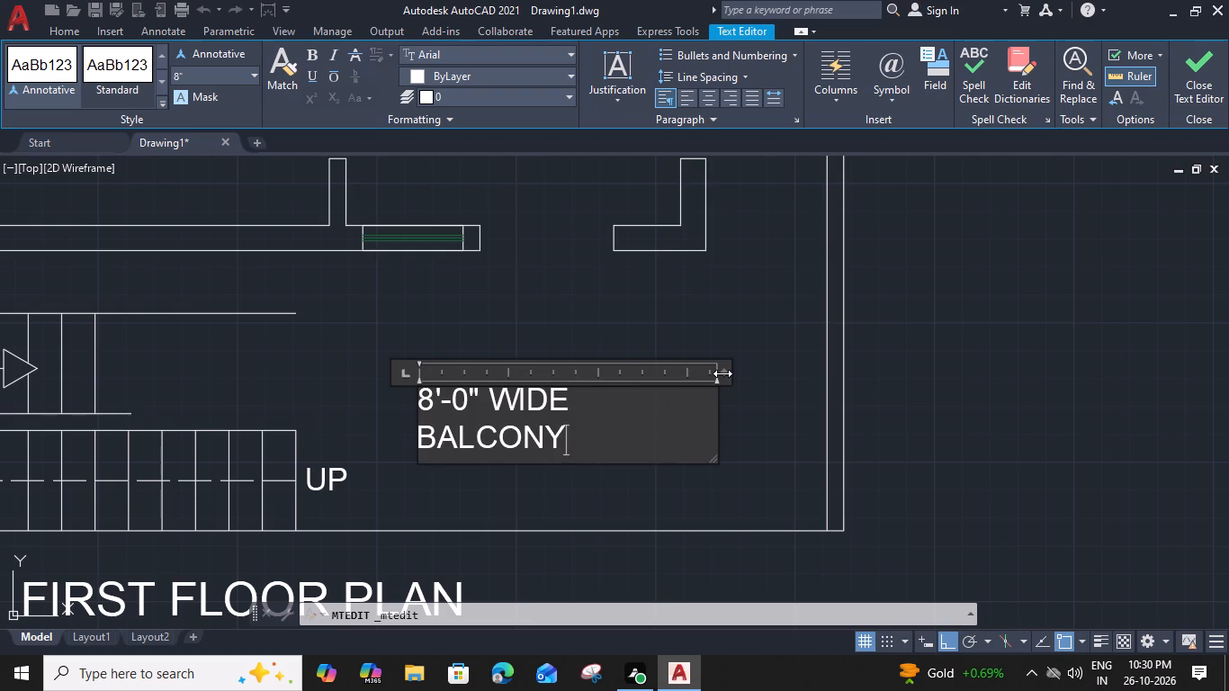
pyautogui.moveTo(722, 373); pyautogui.dragTo(748, 373)
pyautogui.click(771, 494)
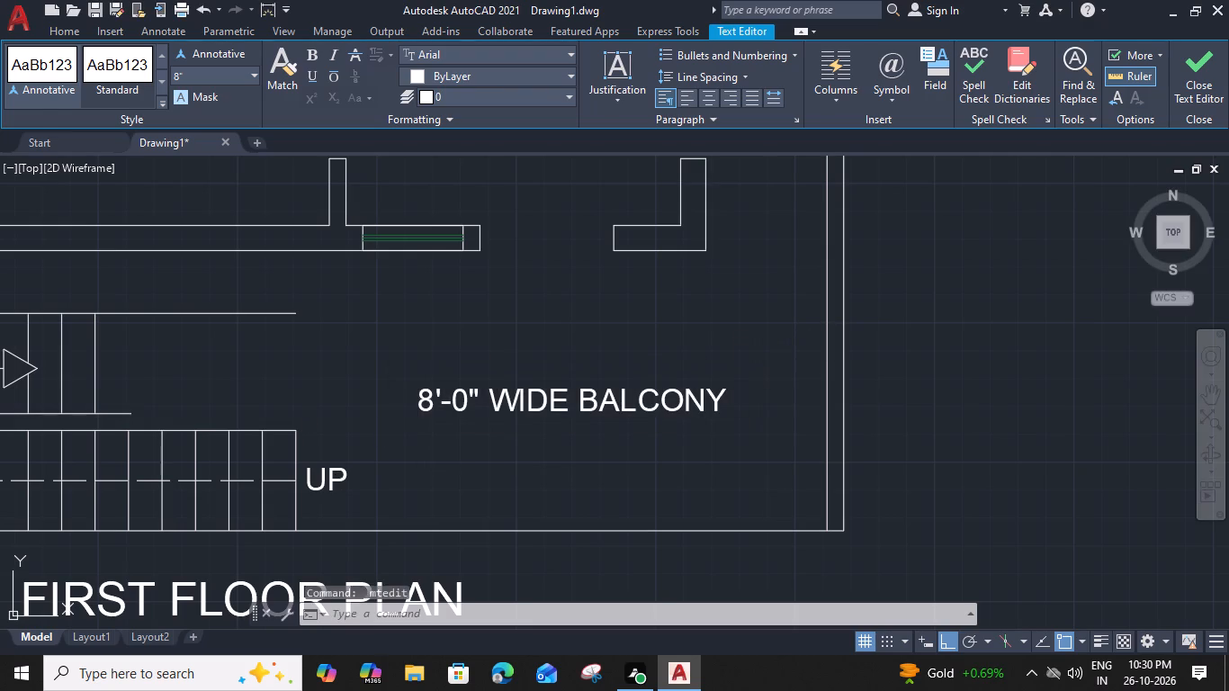
# Erase the horizontal line along the top of the upper stair flight.
pyautogui.scroll(-2, 675, 463)
pyautogui.moveTo(675, 463); pyautogui.dragTo(676, 485, button='middle')
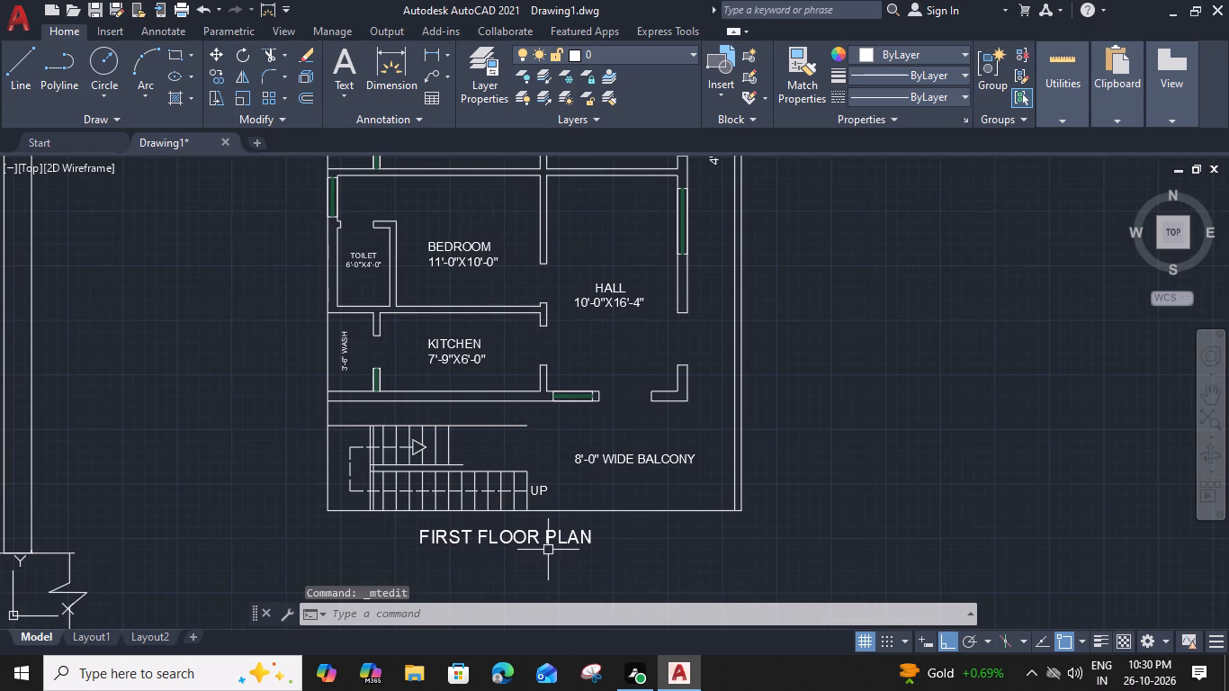
pyautogui.moveTo(535, 465); pyautogui.dragTo(538, 484, button='middle')
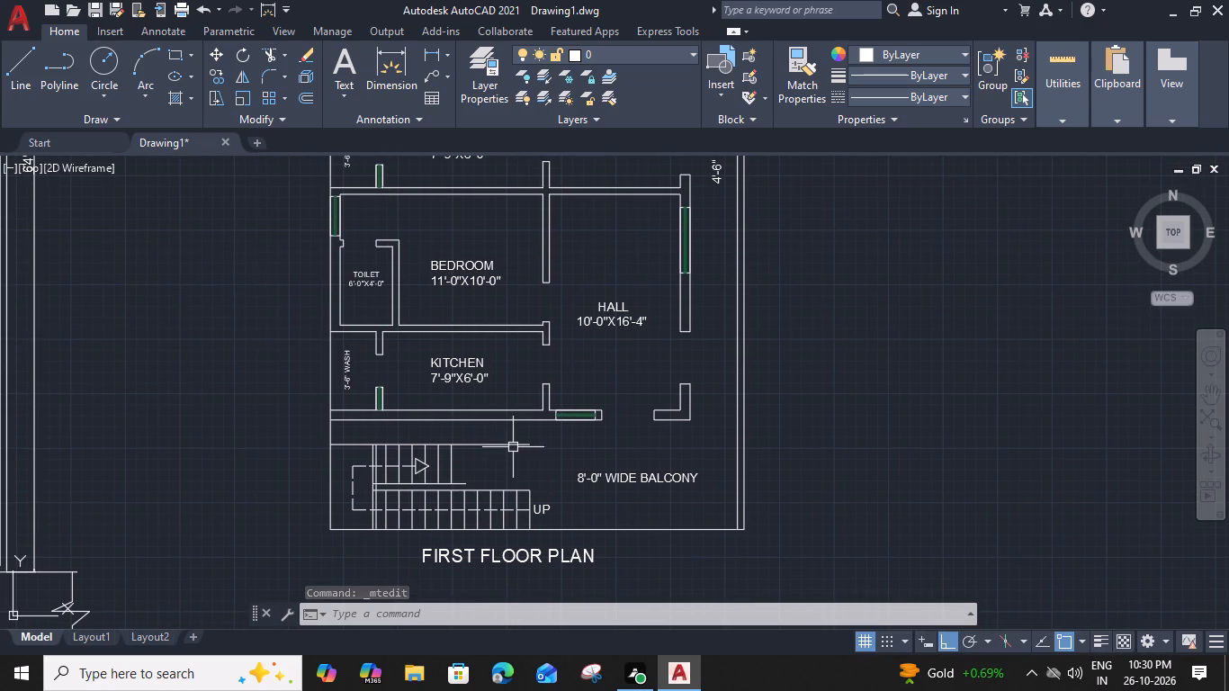
pyautogui.click(513, 446)
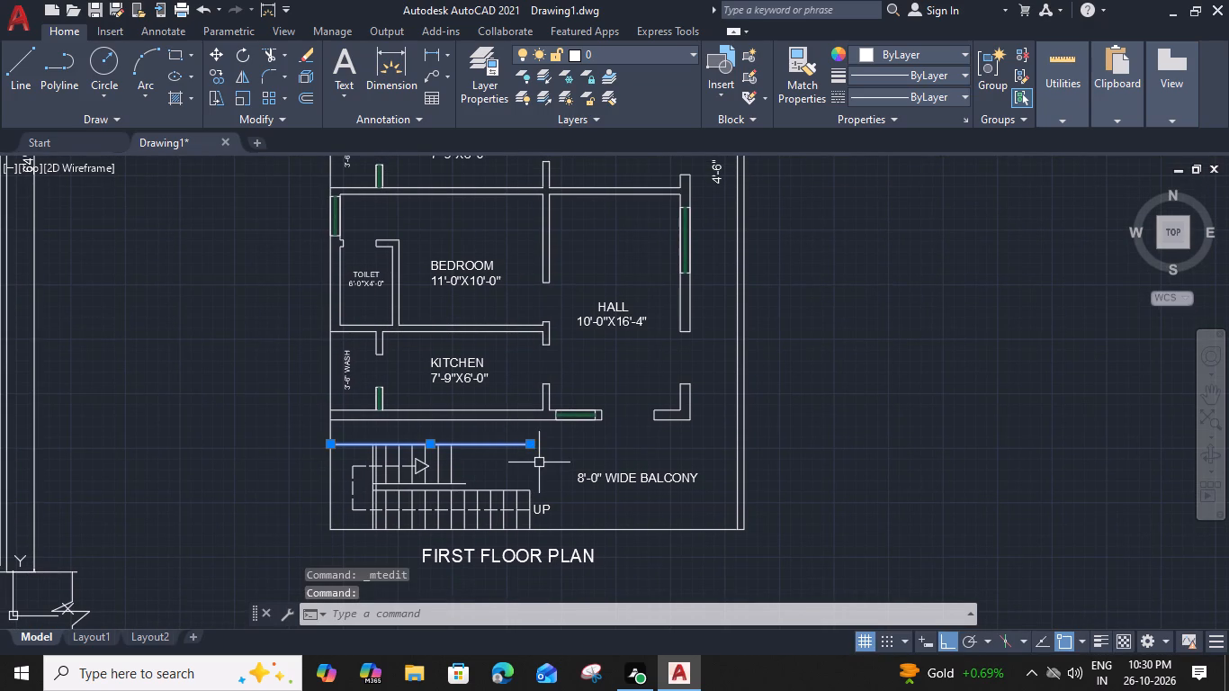
pyautogui.press('Delete')
# Draw a horizontal line along the top of the upper stair flight, from the outer wall to the last tread.
pyautogui.write('L')
pyautogui.press('space')
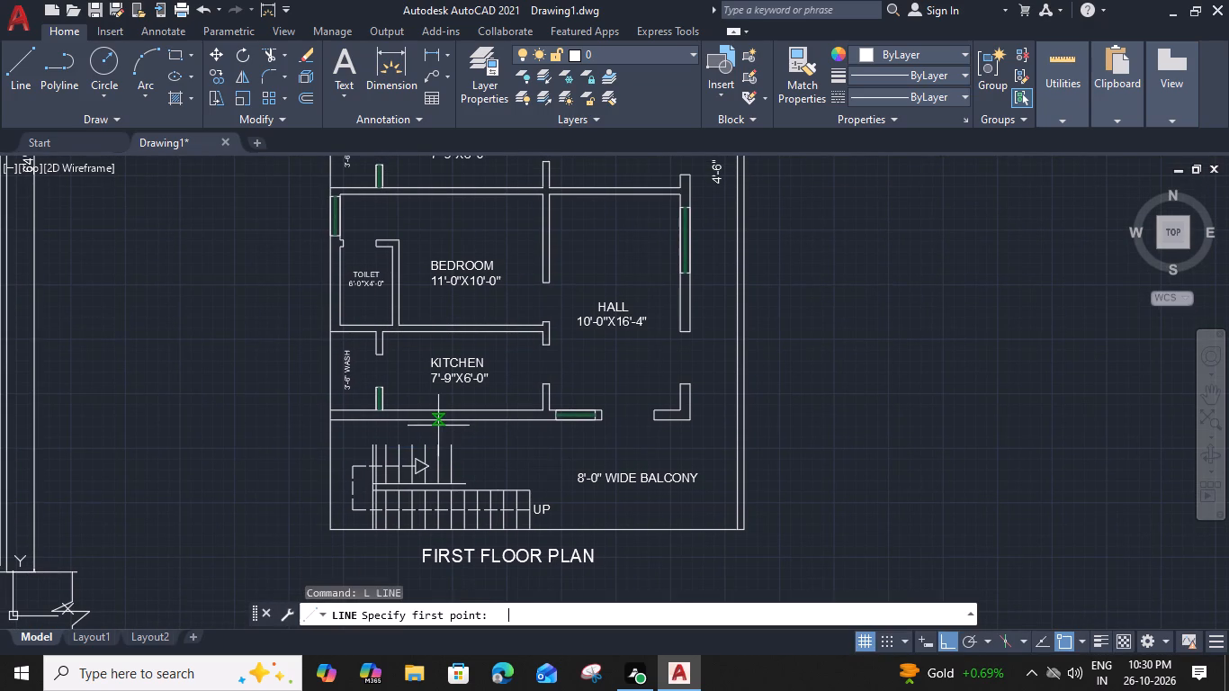
pyautogui.scroll(1, 352, 465)
pyautogui.click(318, 433)
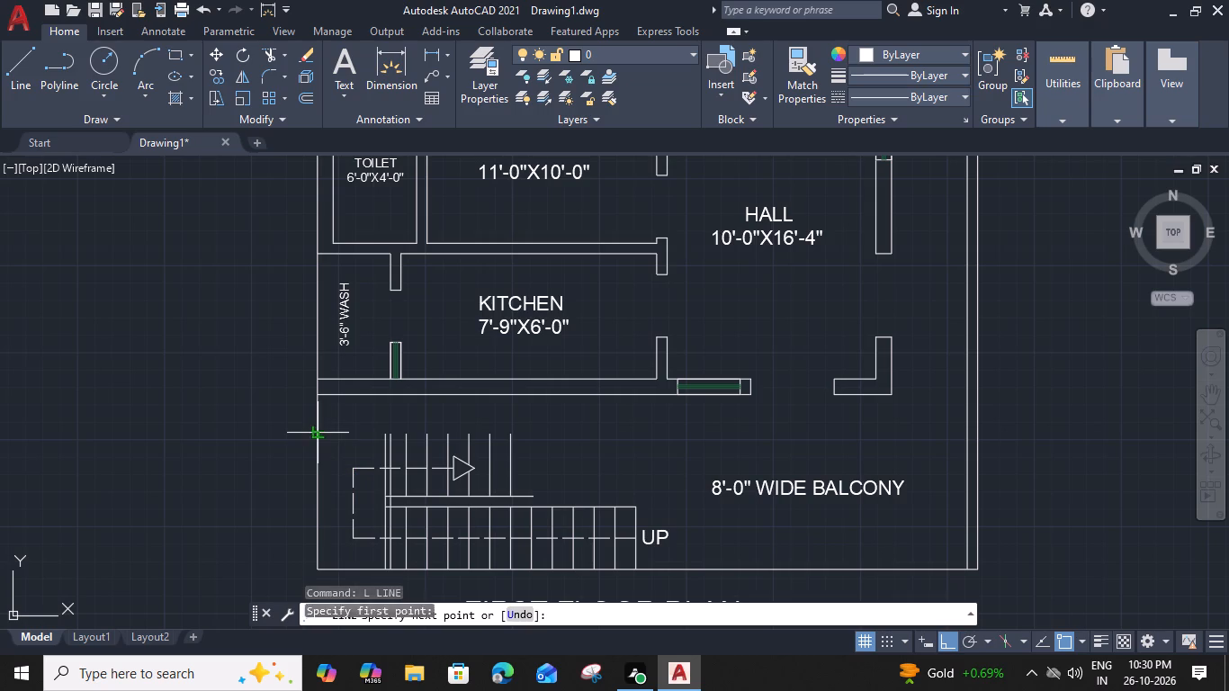
pyautogui.click(507, 432)
pyautogui.press('Escape')
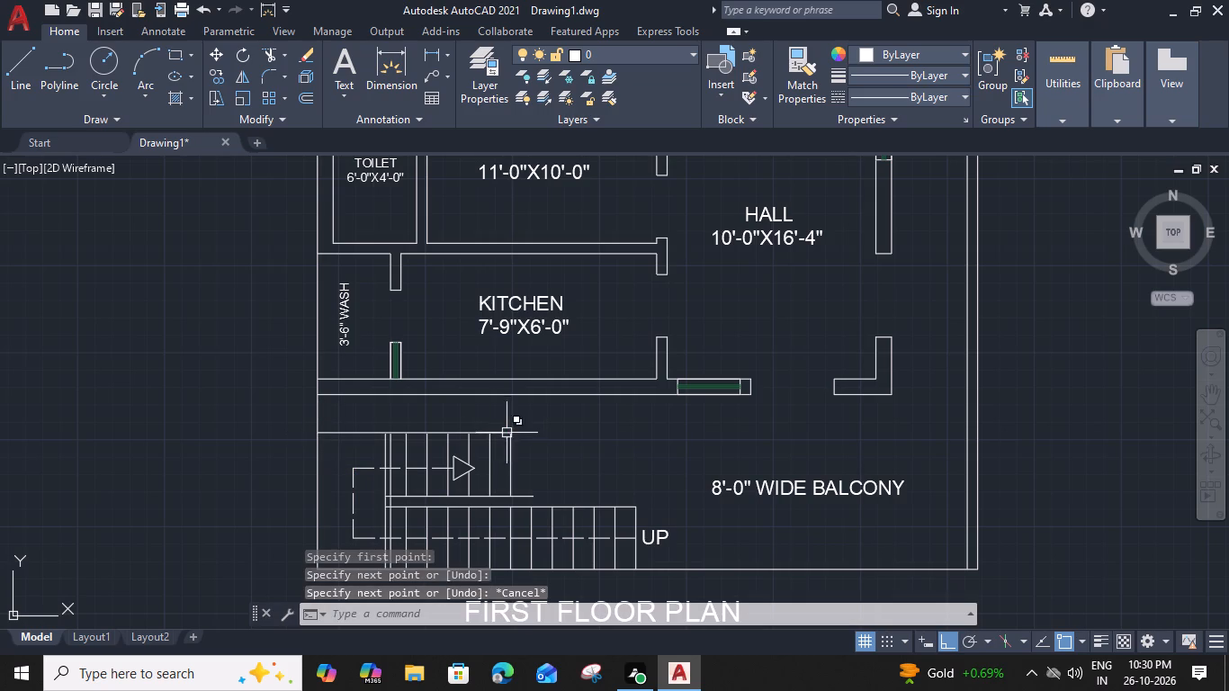
# Extend the upper stair flight's tread lines up to the new horizontal line.
pyautogui.scroll(2, 507, 424)
pyautogui.moveTo(507, 440); pyautogui.dragTo(642, 397, button='middle')
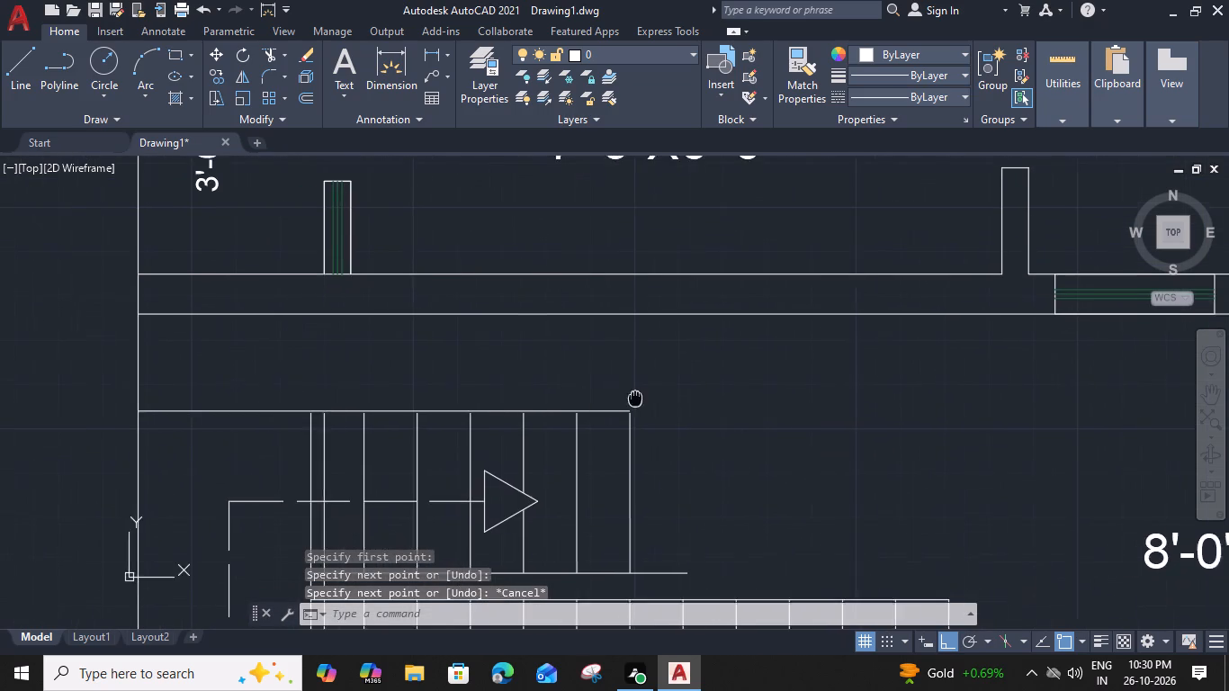
pyautogui.write('EX')
pyautogui.press('space')
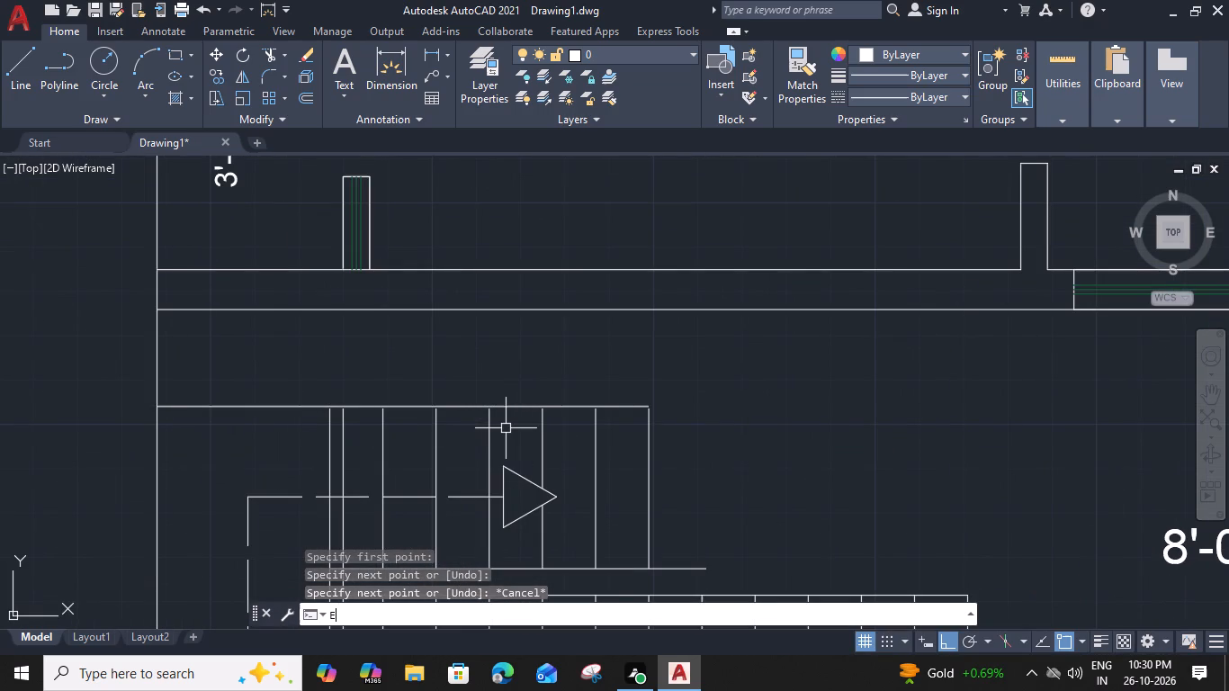
pyautogui.click(662, 434)
pyautogui.click(318, 452)
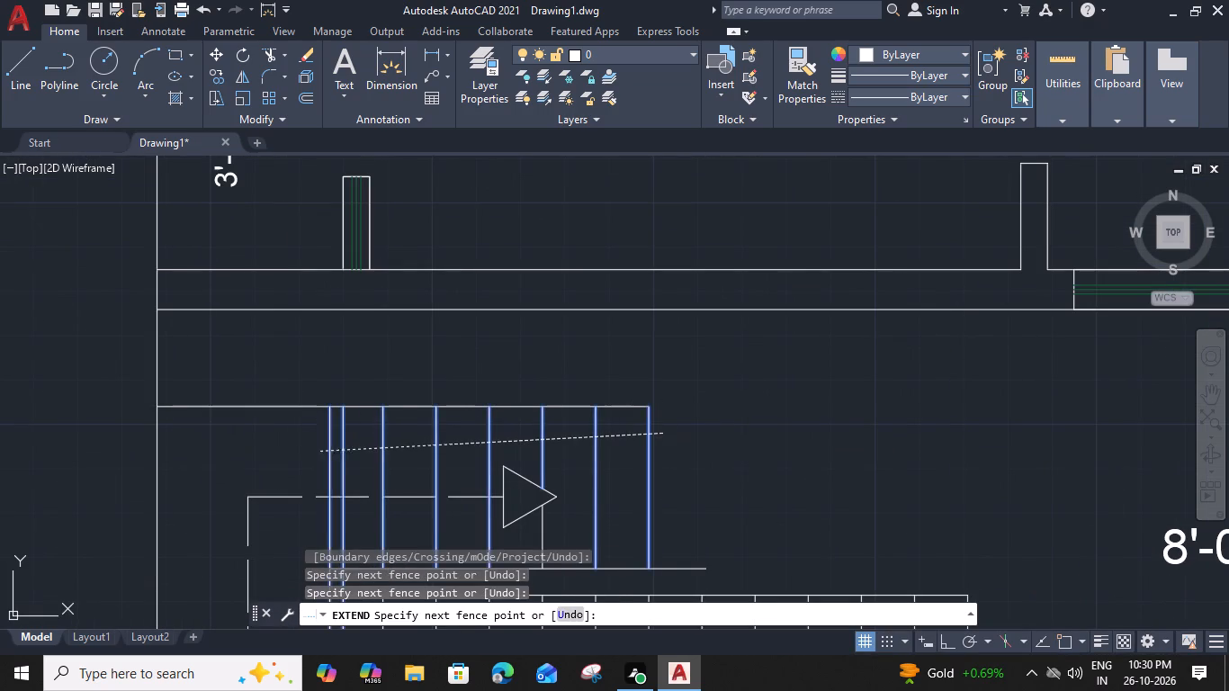
pyautogui.press('Escape')
# Fillet the upper flight's top line and last tread line with zero radius into a square corner.
pyautogui.click(626, 409)
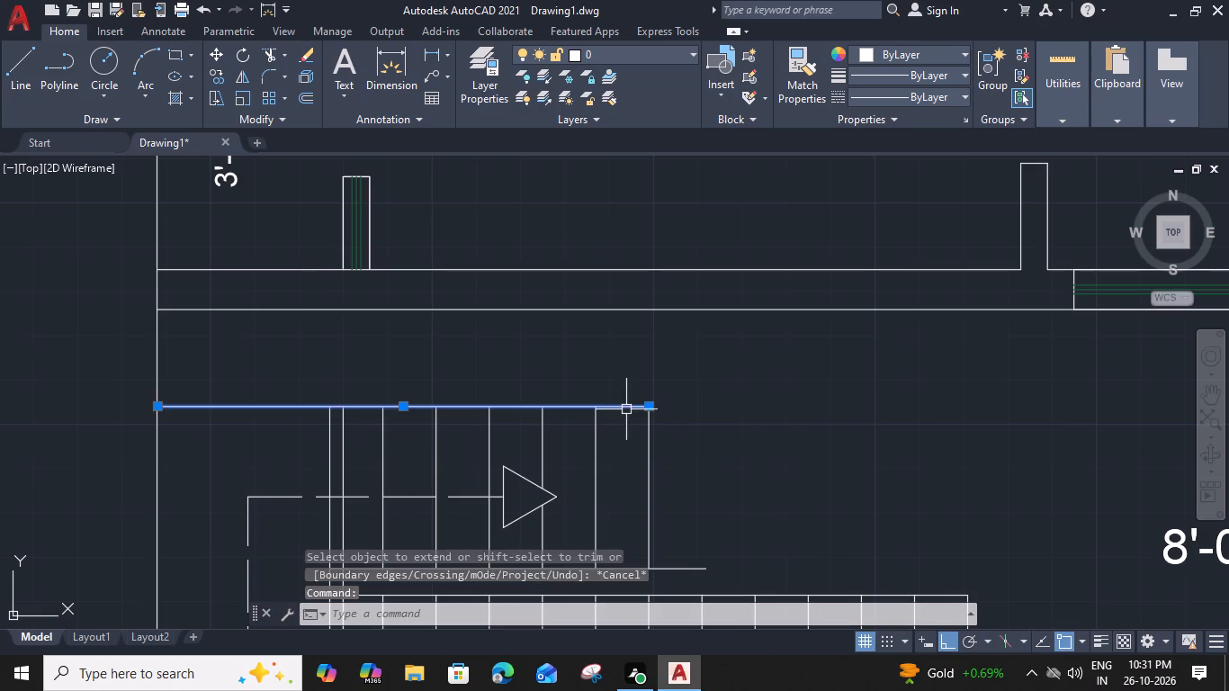
pyautogui.press('Escape')
pyautogui.write('F')
pyautogui.press('space')
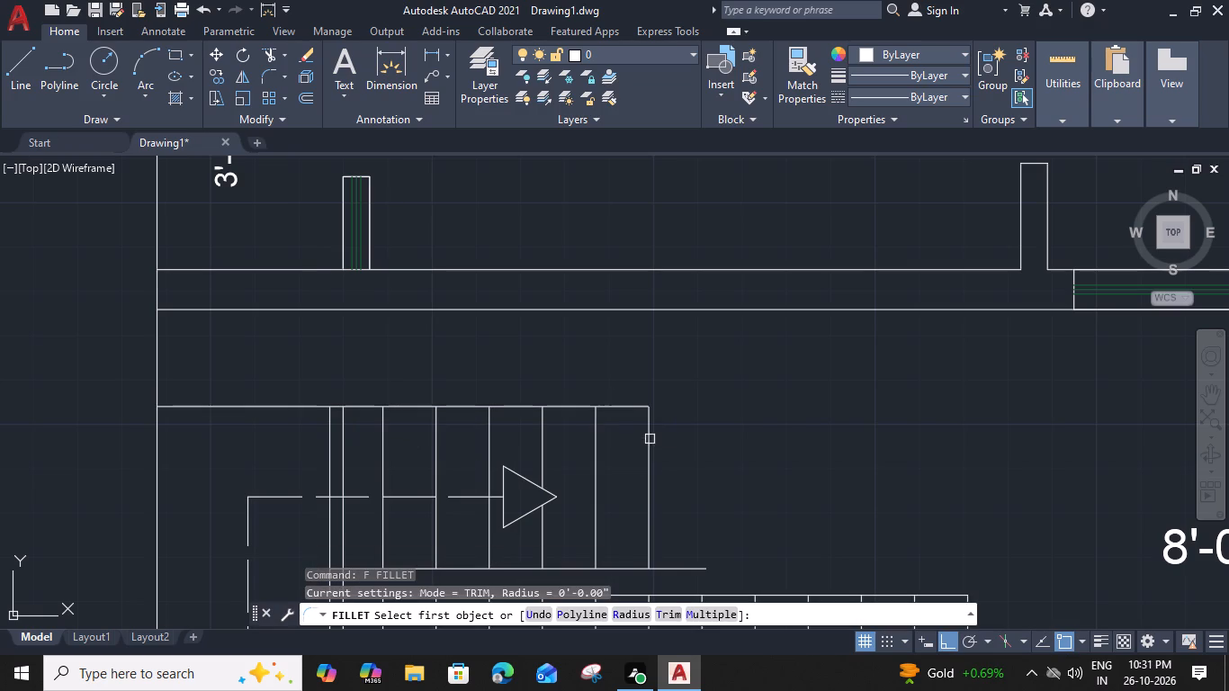
pyautogui.click(653, 439)
pyautogui.click(617, 408)
pyautogui.press('Escape')
# Move the front HALL's side wall window straight down along the wall, closer to the wall's lower end.
pyautogui.scroll(-2, 643, 399)
pyautogui.moveTo(703, 411); pyautogui.dragTo(656, 389, button='middle')
pyautogui.moveTo(713, 367); pyautogui.dragTo(689, 376, button='middle')
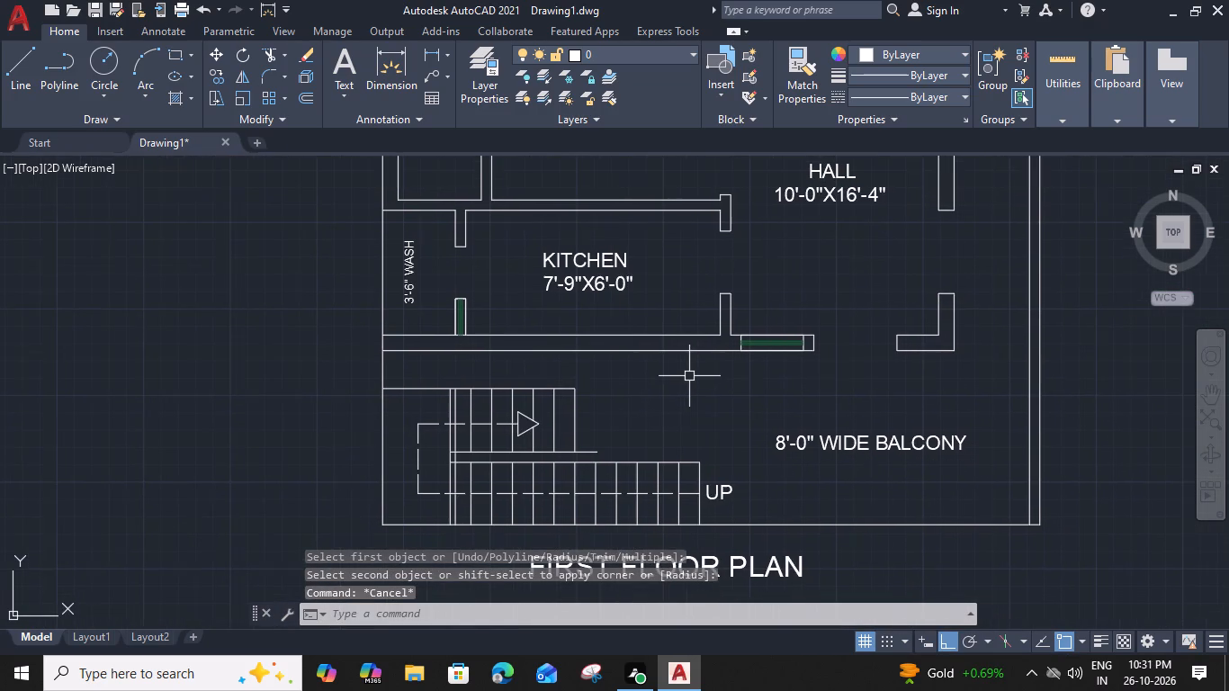
pyautogui.scroll(-1, 927, 320)
pyautogui.moveTo(923, 320); pyautogui.dragTo(717, 329, button='middle')
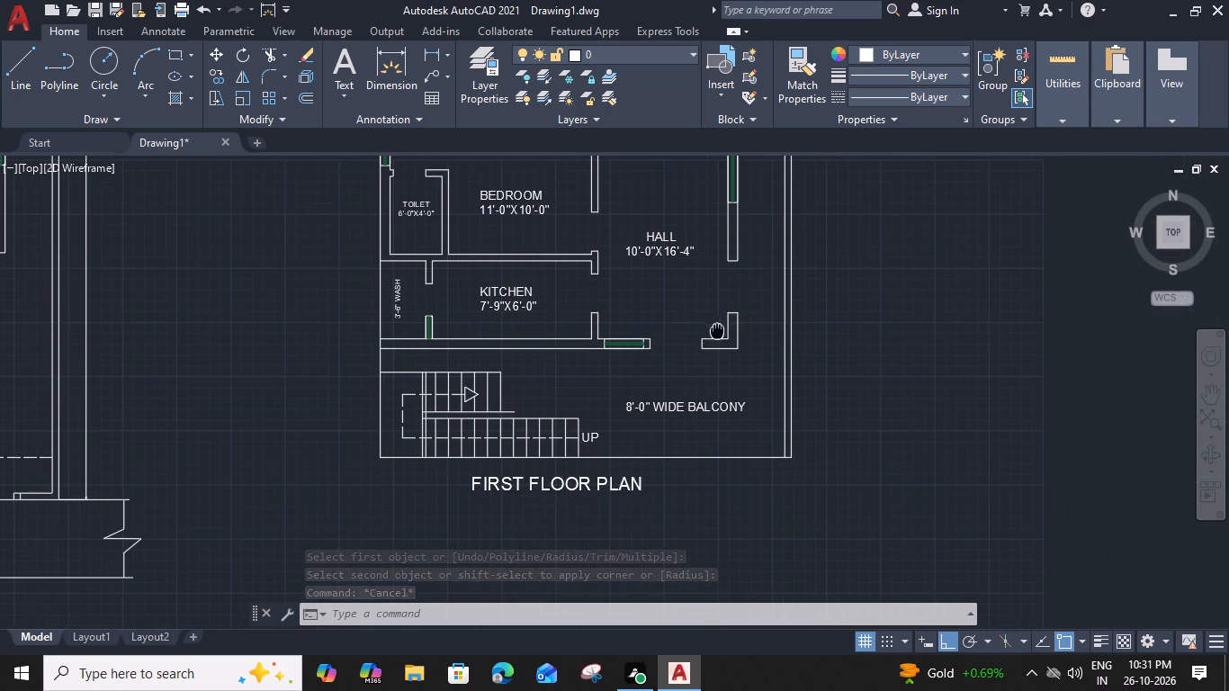
pyautogui.moveTo(717, 284); pyautogui.dragTo(668, 348, button='middle')
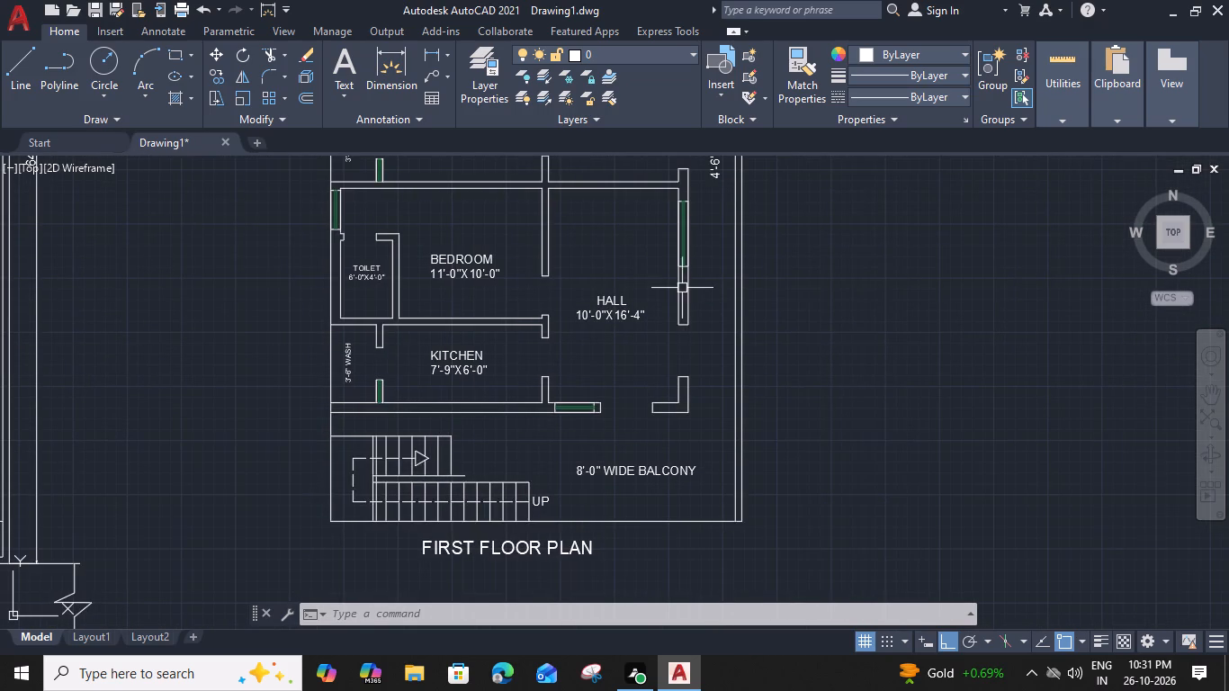
pyautogui.scroll(1, 686, 255)
pyautogui.click(686, 268)
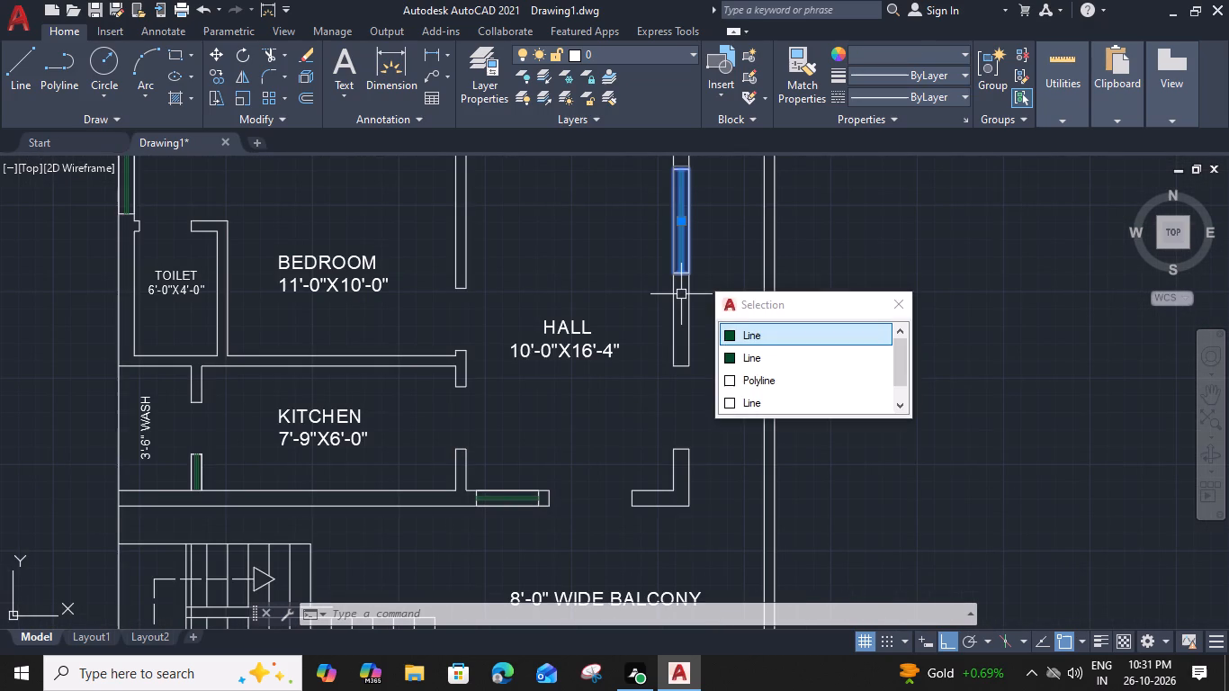
pyautogui.write('M')
pyautogui.press('space')
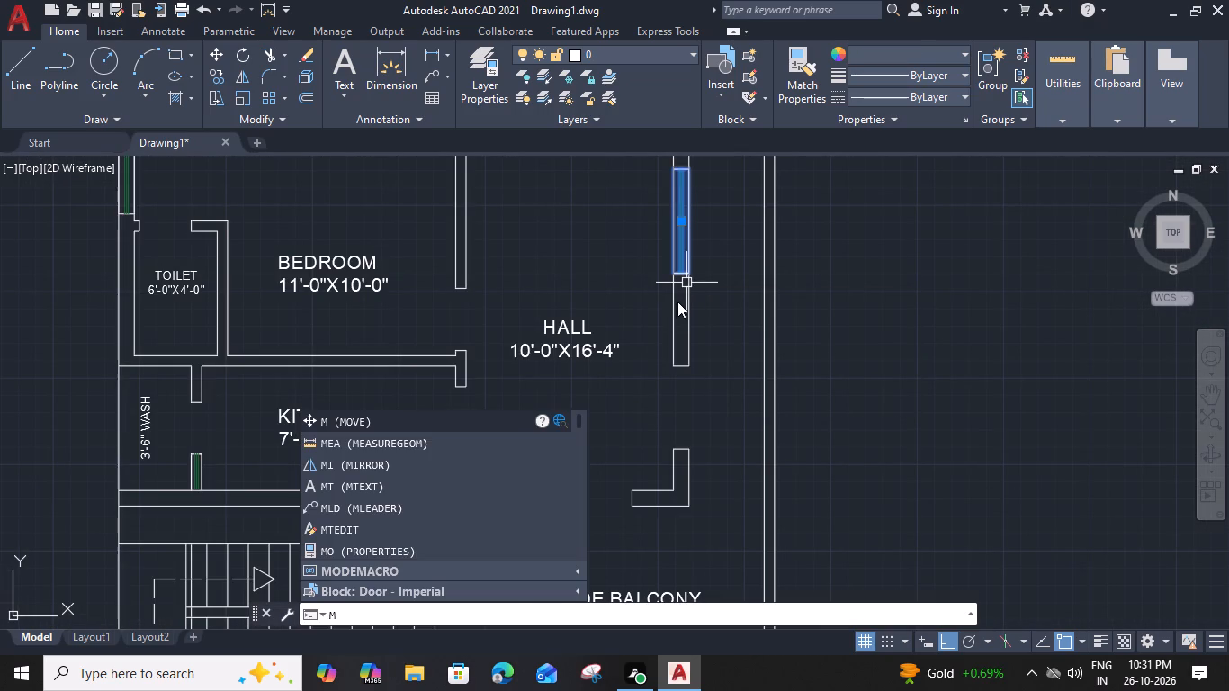
pyautogui.press('space')
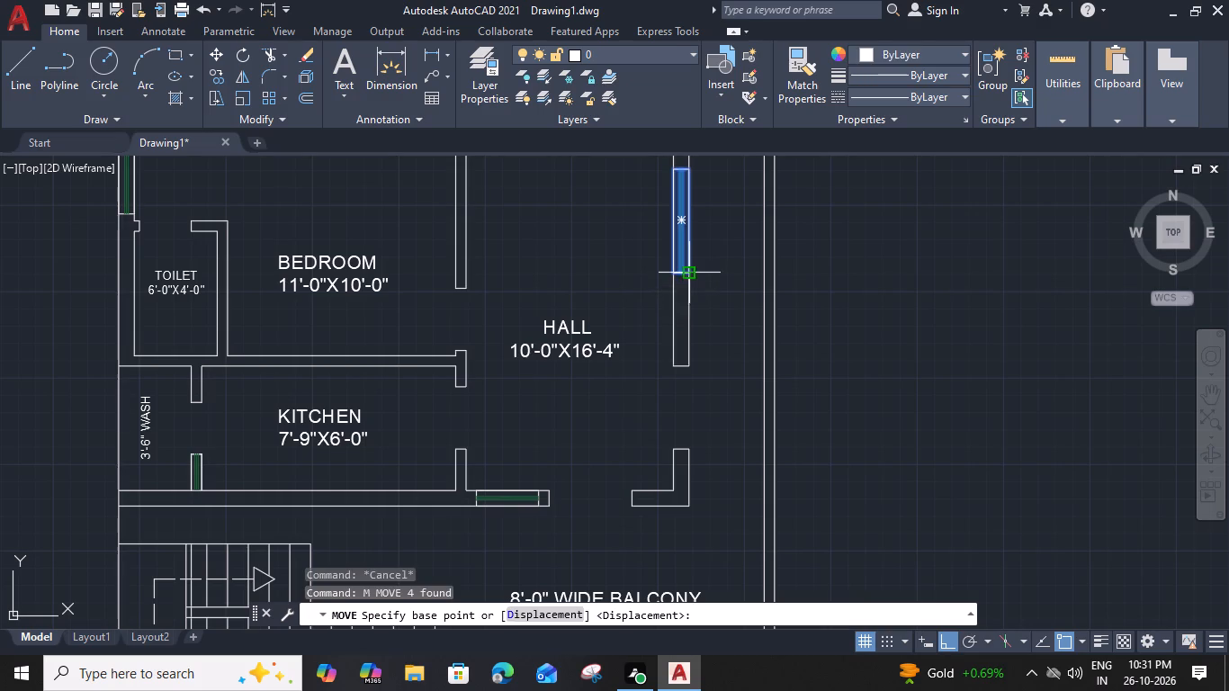
pyautogui.click(691, 276)
pyautogui.click(694, 318)
# Draw a 1'9" by 9" rectangle in the open floor of the C.BEDROOM in the original plan.
pyautogui.scroll(-1, 646, 426)
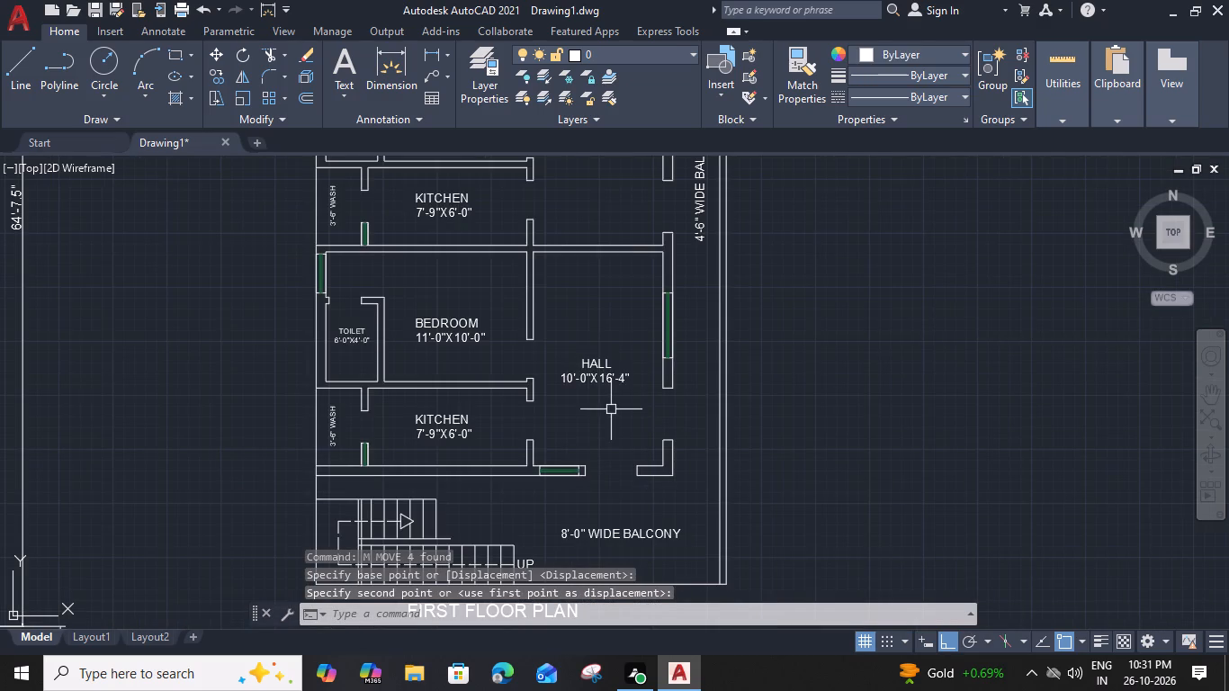
pyautogui.scroll(-1, 595, 368)
pyautogui.moveTo(596, 325); pyautogui.dragTo(586, 407, button='middle')
pyautogui.moveTo(596, 325); pyautogui.dragTo(596, 339, button='middle')
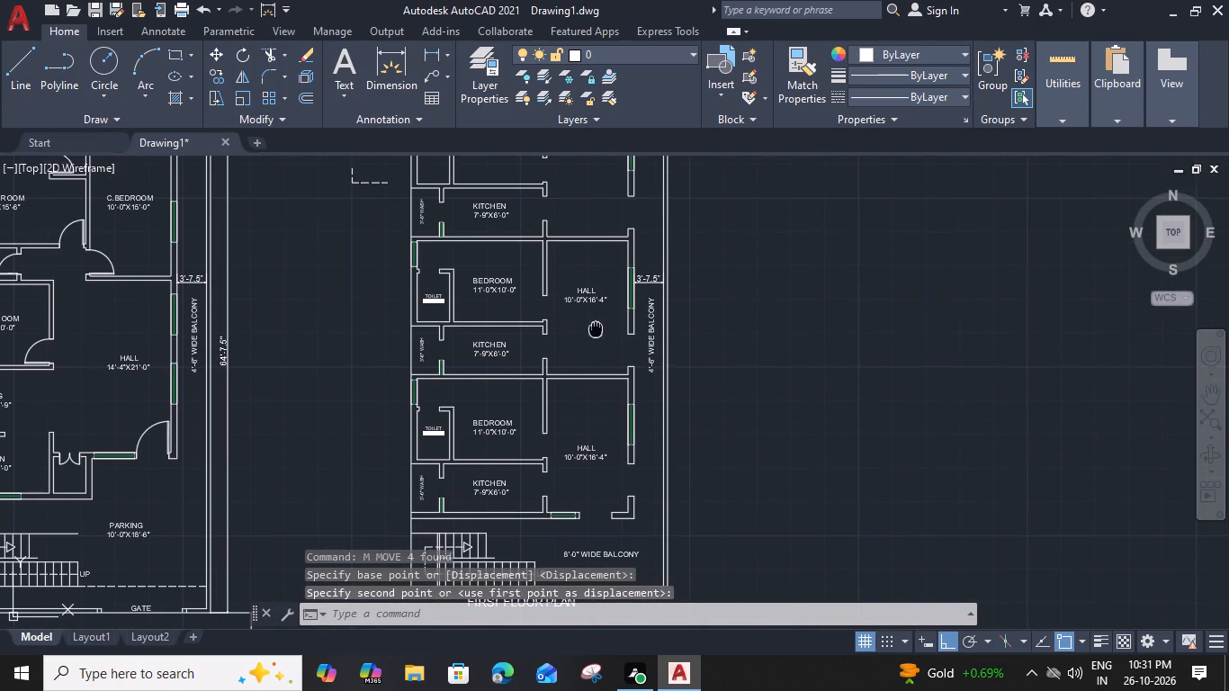
pyautogui.moveTo(596, 339); pyautogui.dragTo(596, 372, button='middle')
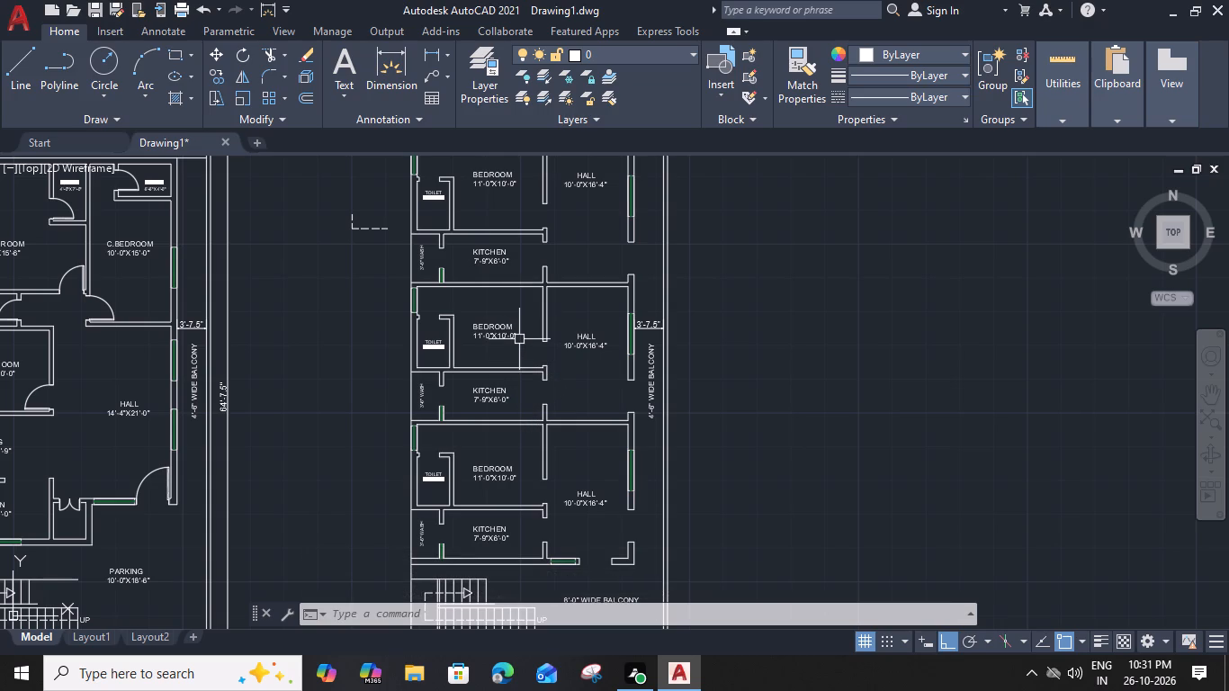
pyautogui.scroll(-2, 518, 339)
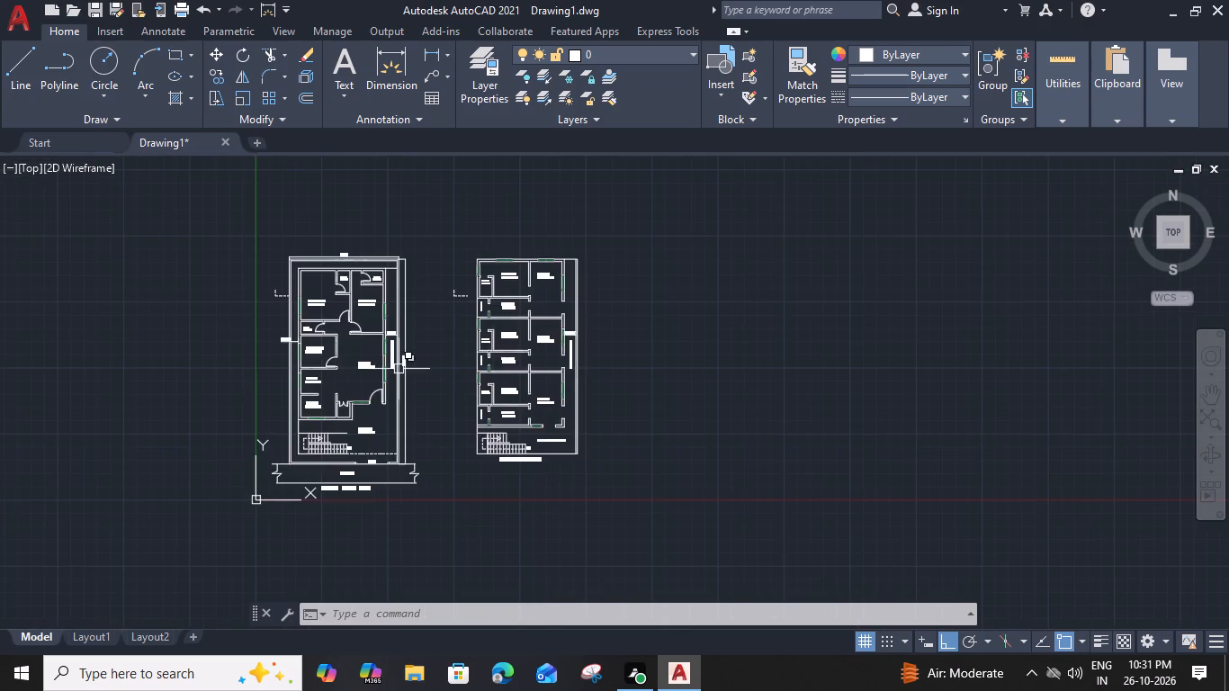
pyautogui.moveTo(399, 369); pyautogui.dragTo(544, 362, button='middle')
pyautogui.scroll(3, 487, 283)
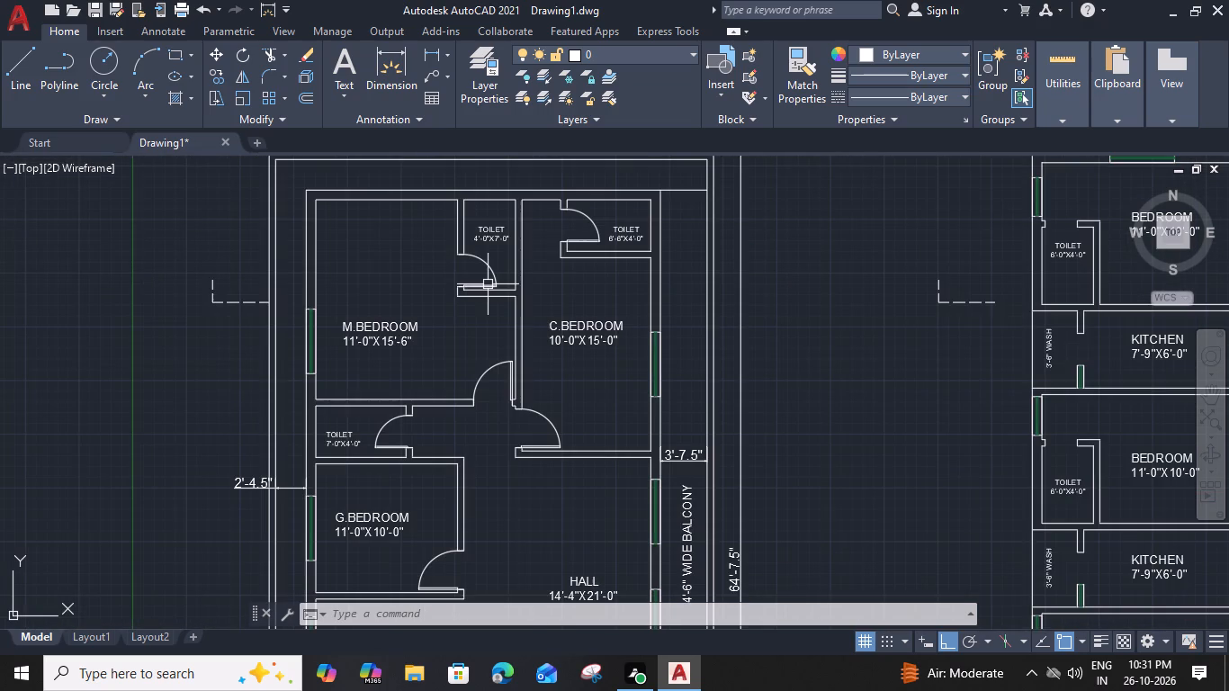
pyautogui.write('REC')
pyautogui.press('space')
pyautogui.click(564, 379)
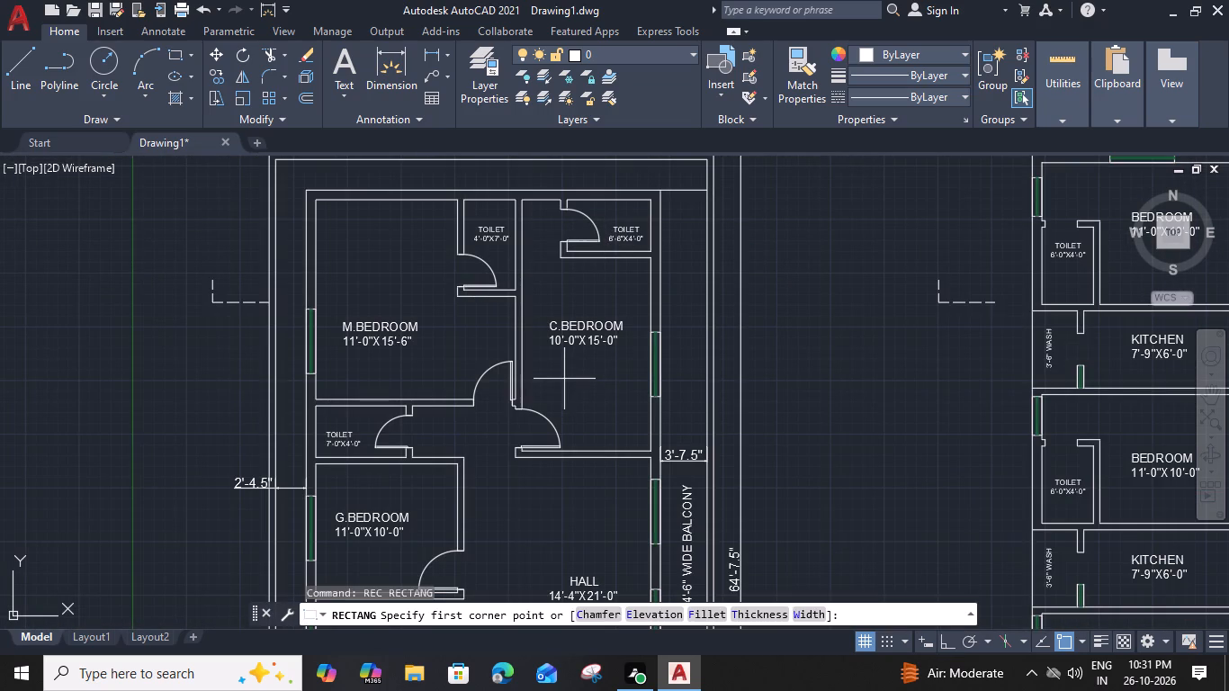
pyautogui.write('D')
pyautogui.press('space')
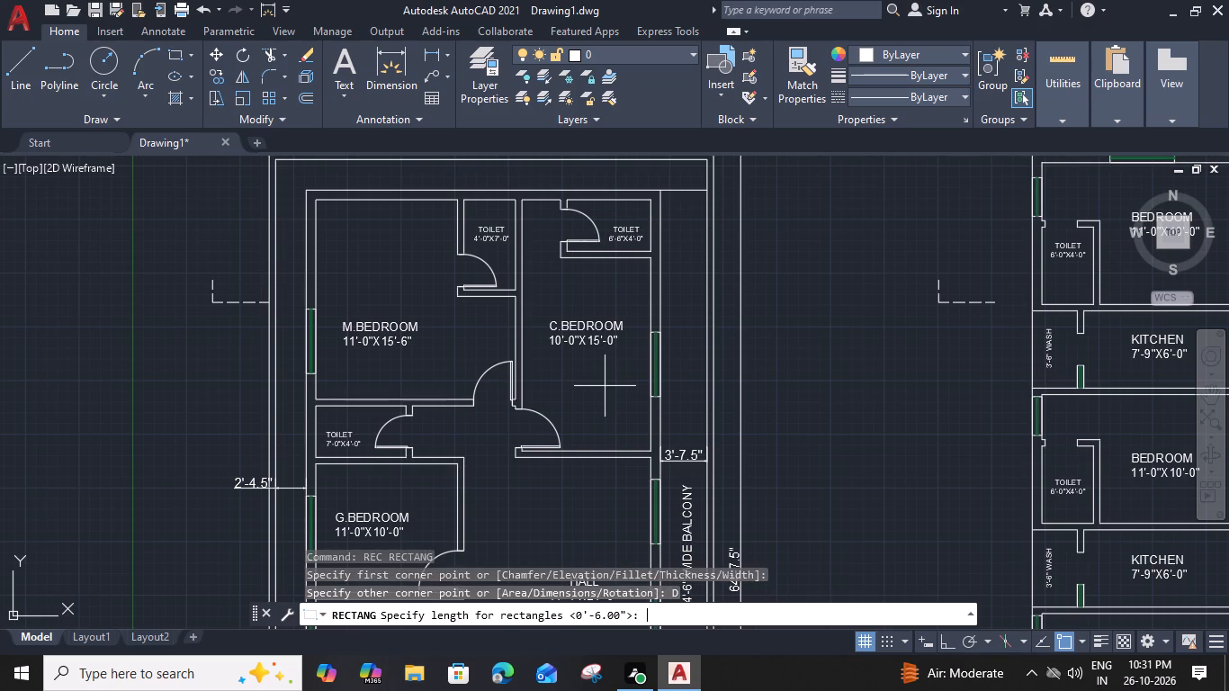
pyautogui.write('1\'9"')
pyautogui.press('Return')
pyautogui.write('9"')
pyautogui.press('Return')
pyautogui.click(615, 402)
# Draw a horizontal centreline across the small rectangle between the midpoints of its short sides.
pyautogui.scroll(2, 590, 387)
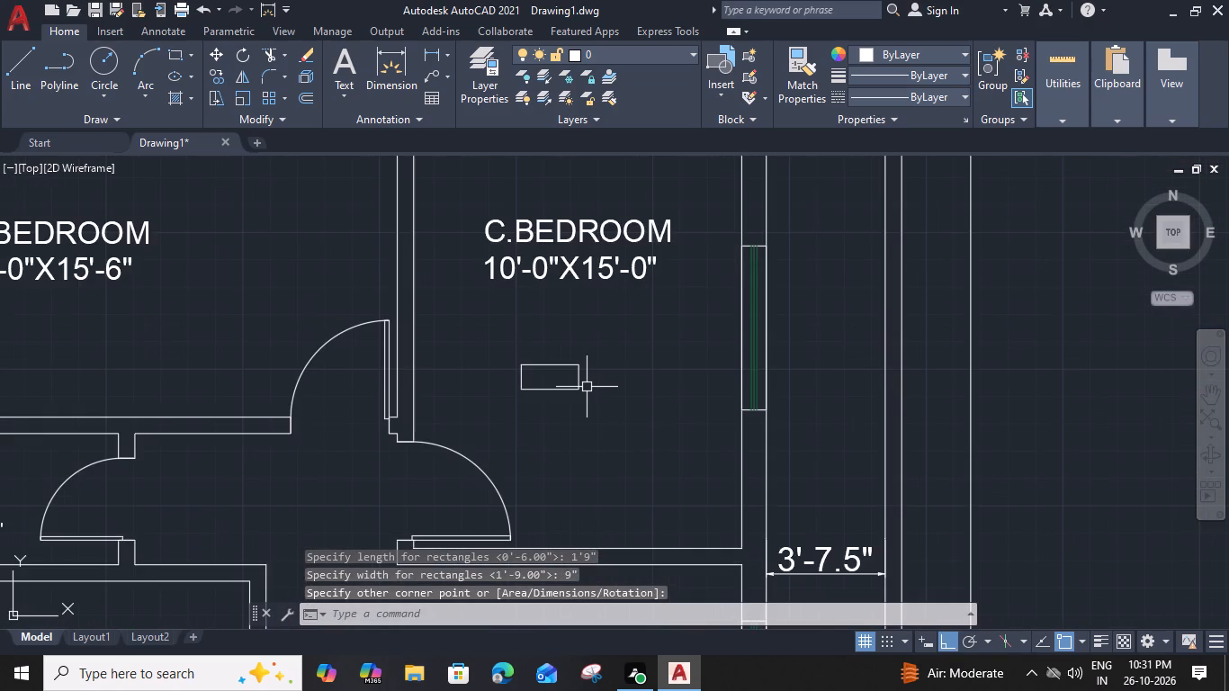
pyautogui.write('L')
pyautogui.press('space')
pyautogui.scroll(2, 525, 373)
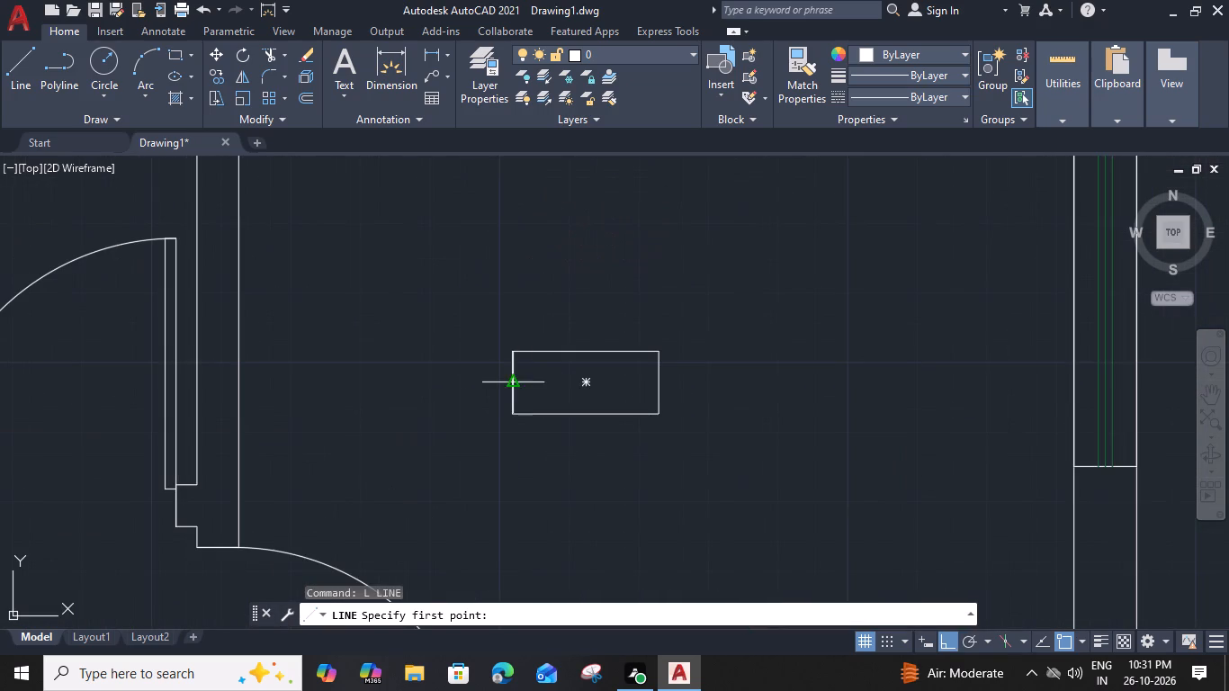
pyautogui.click(512, 383)
pyautogui.click(660, 378)
pyautogui.press('space')
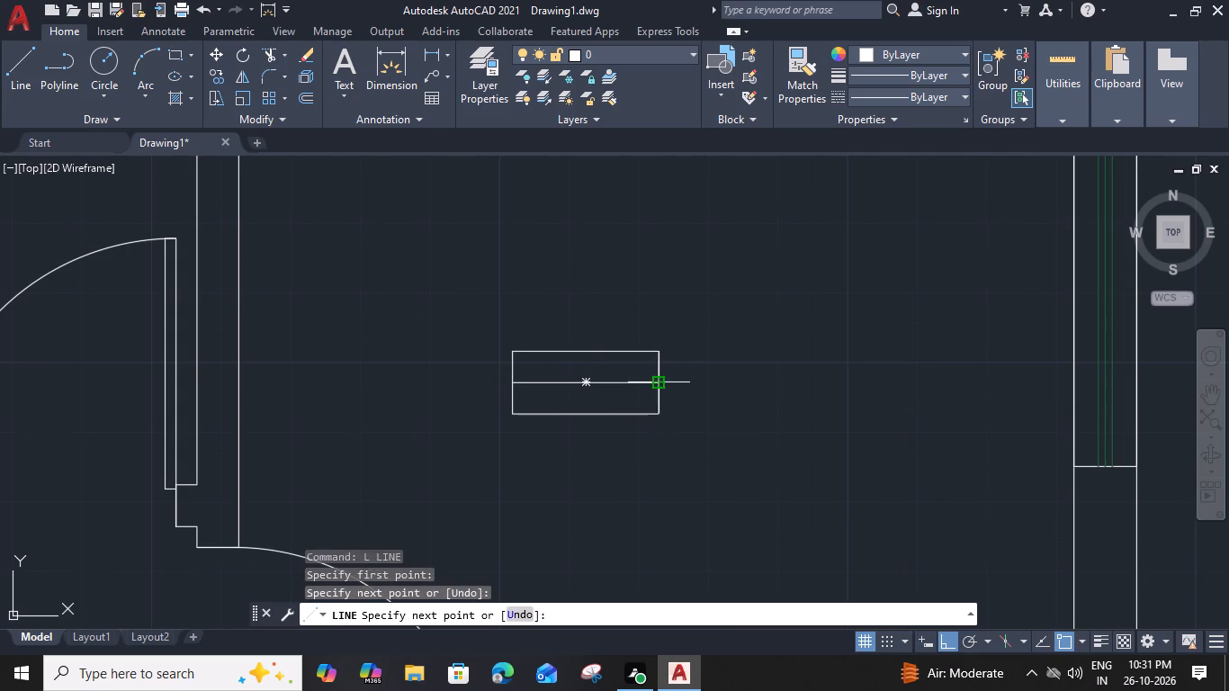
# Offset the rectangle's centreline by 1" to both sides.
pyautogui.click(626, 382)
pyautogui.write('O 1')
pyautogui.hotkey('shift', '"')
pyautogui.press('Return')
pyautogui.click(615, 343)
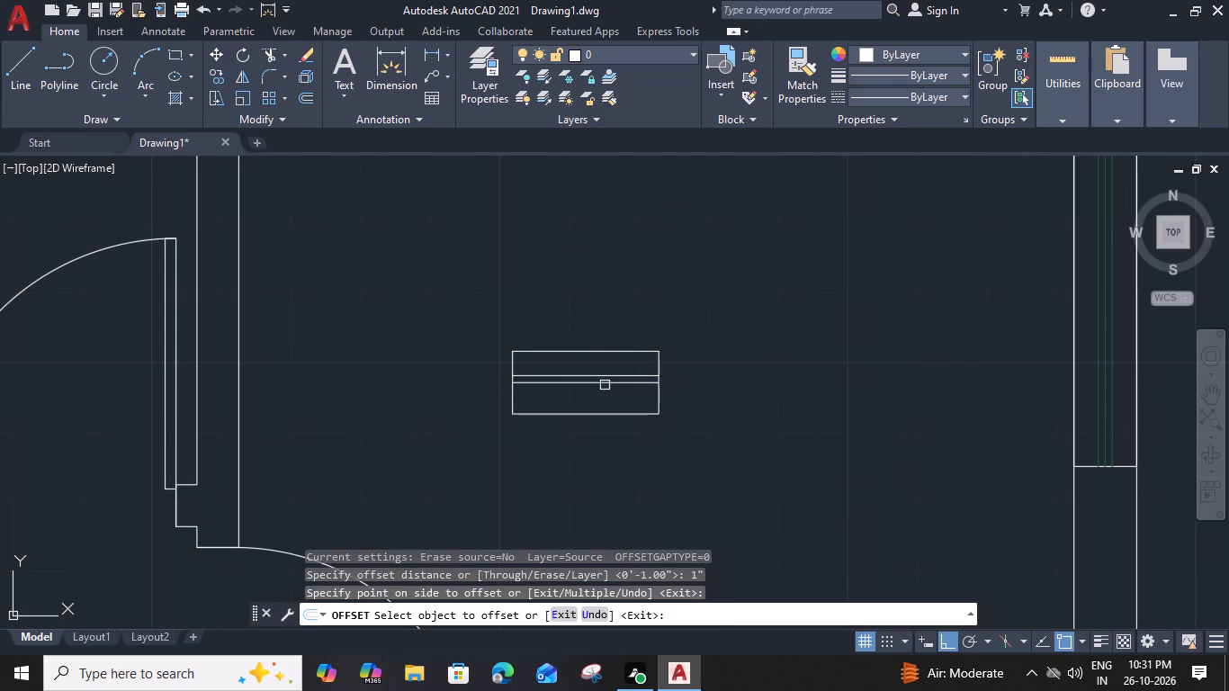
pyautogui.click(604, 386)
pyautogui.click(606, 415)
pyautogui.press('Escape')
# Set the colour of the three lines inside the rectangle to dark green (19,103,52).
pyautogui.click(622, 361)
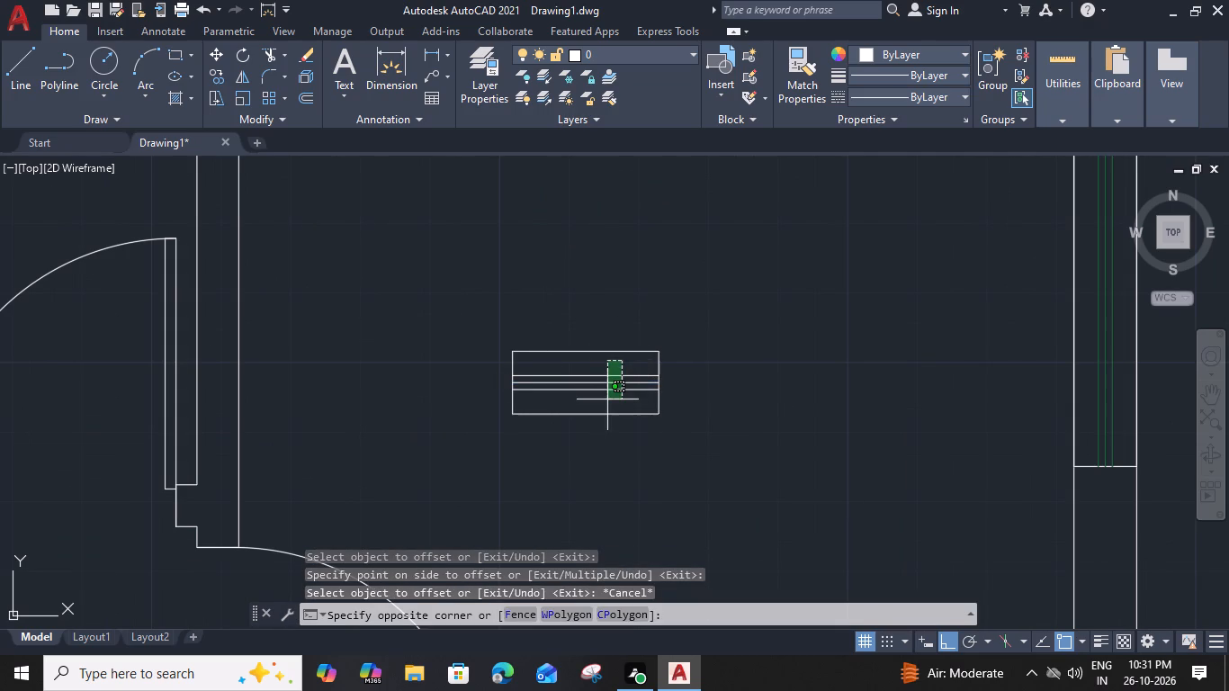
pyautogui.click(607, 399)
pyautogui.click(931, 62)
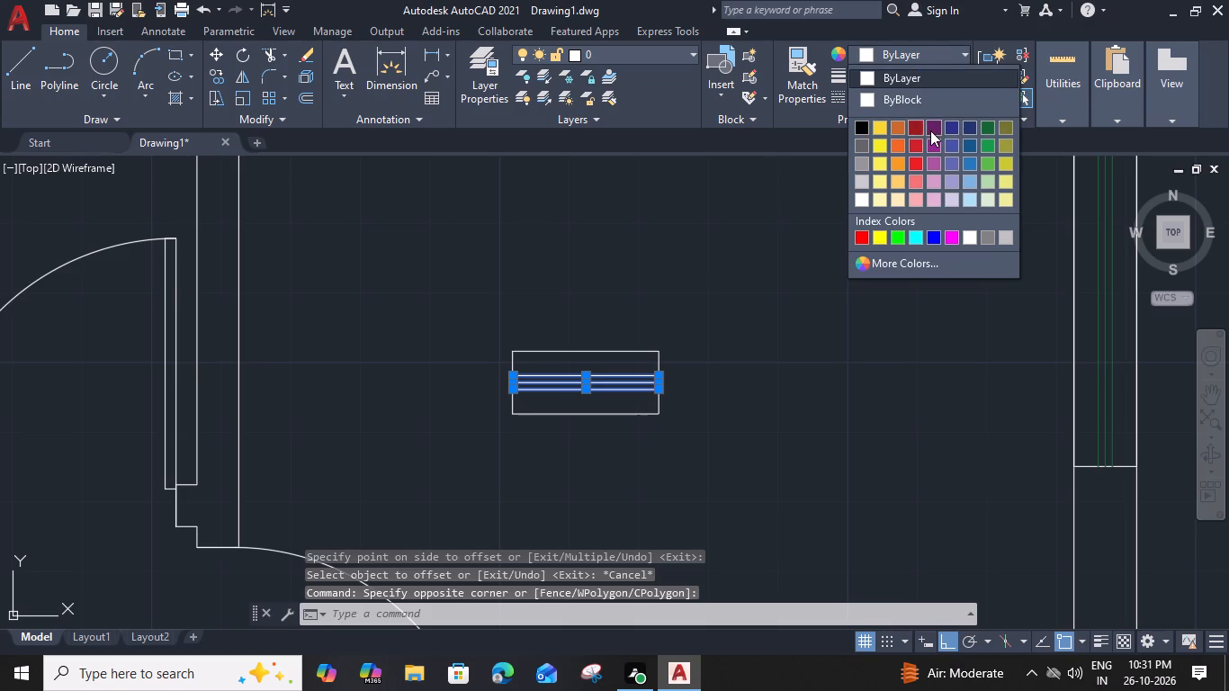
pyautogui.click(990, 127)
# Group the rectangle with its three green lines.
pyautogui.click(722, 317)
pyautogui.click(609, 453)
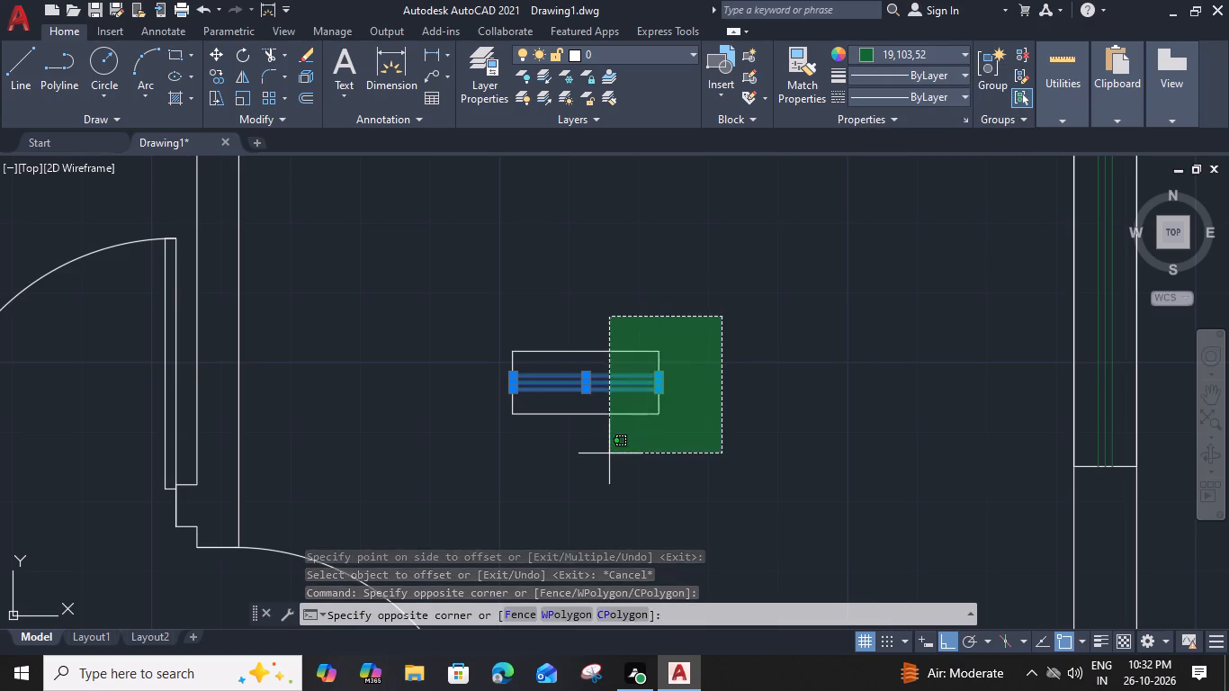
pyautogui.press('g')
pyautogui.press('space')
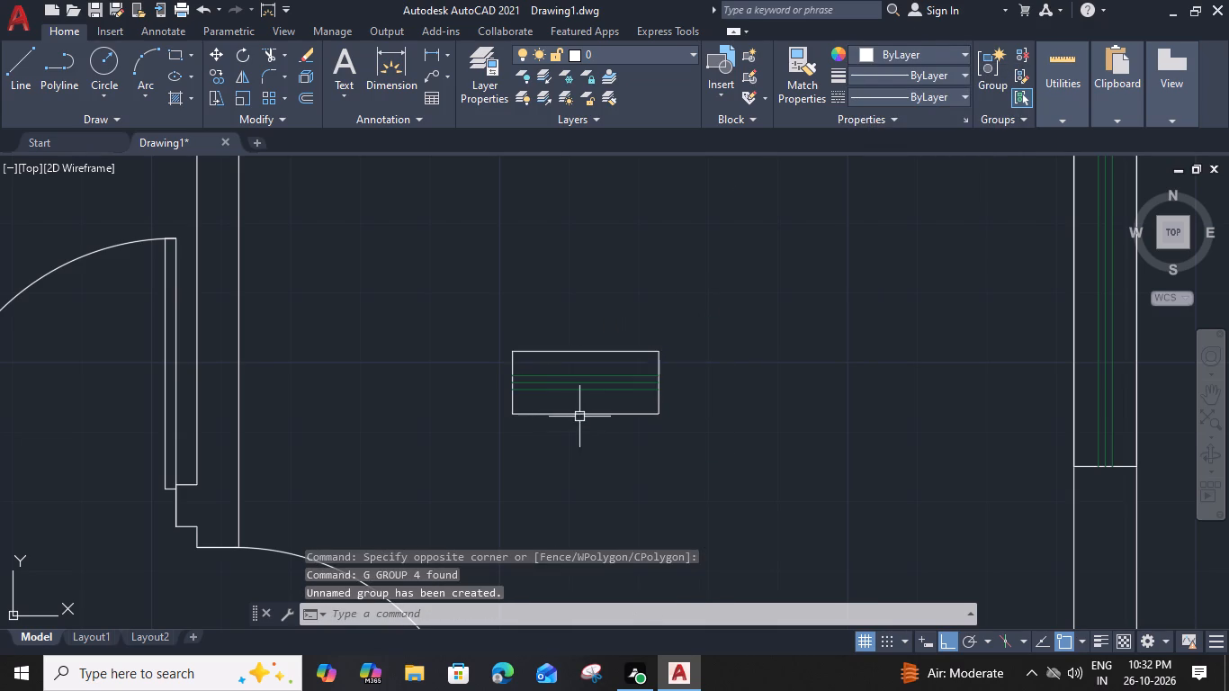
# Move the grouped small window from its long edge's midpoint into the top wall of the 6'-6"X4'-0" toilet.
pyautogui.click(581, 417)
pyautogui.press('m')
pyautogui.press('space')
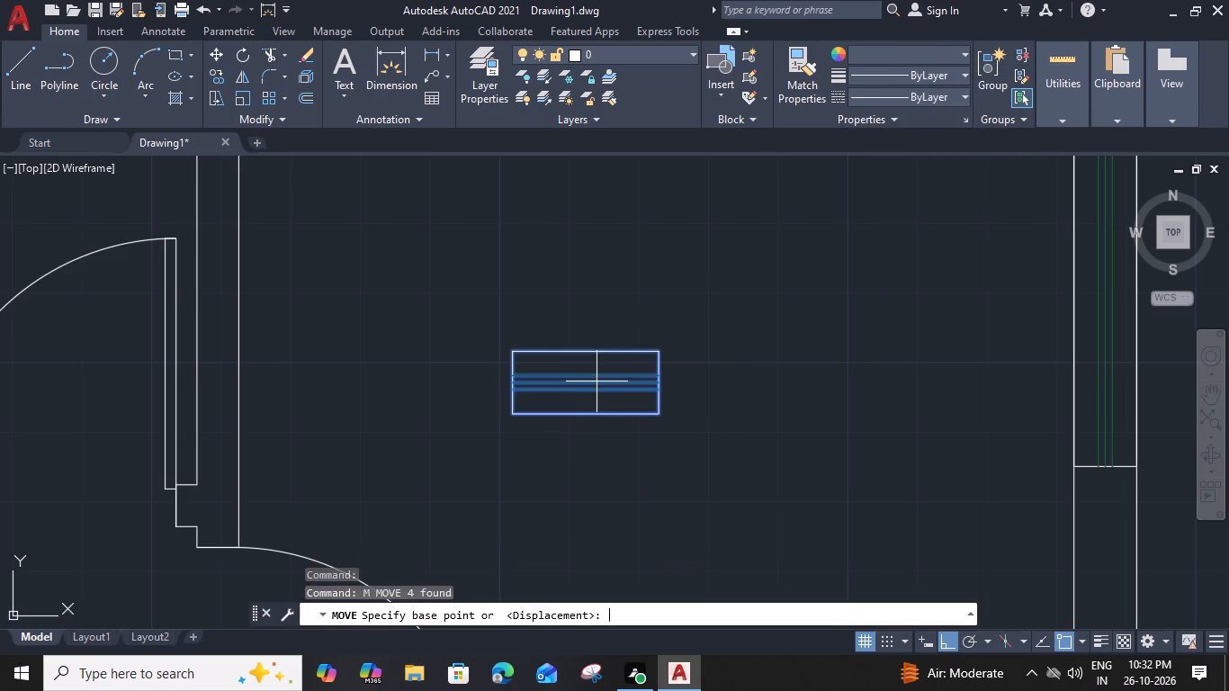
pyautogui.click(585, 419)
pyautogui.scroll(-4, 591, 328)
pyautogui.moveTo(599, 276); pyautogui.dragTo(567, 424, button='middle')
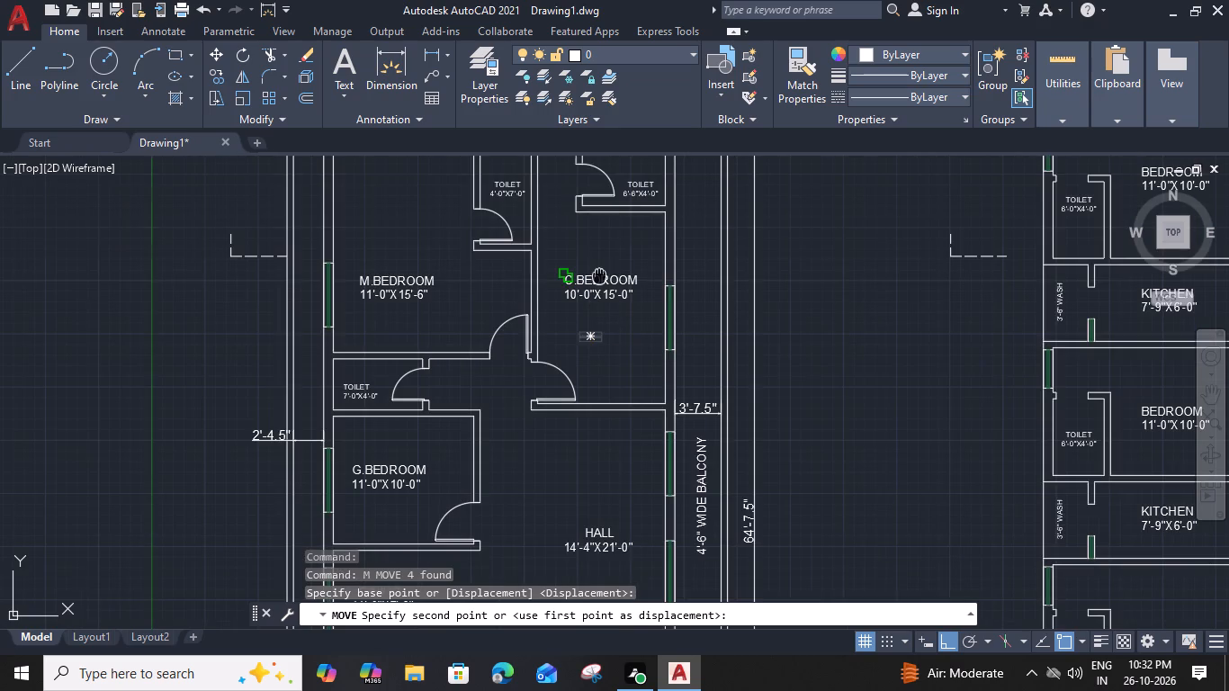
pyautogui.scroll(2, 604, 269)
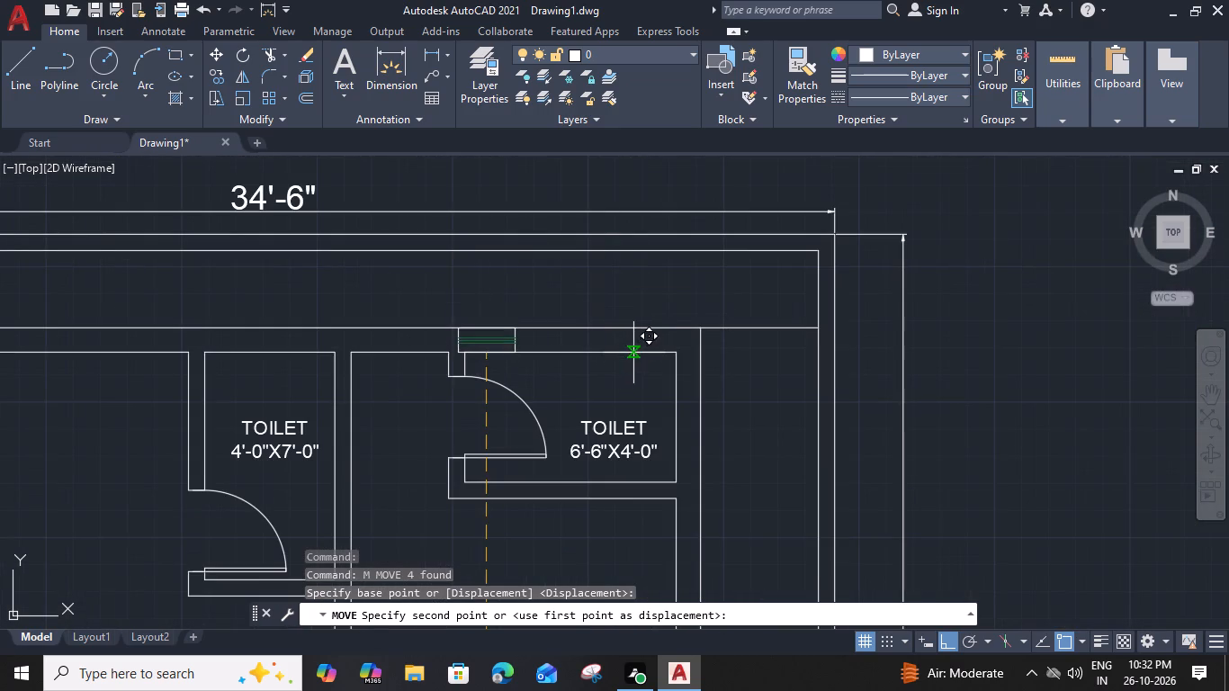
pyautogui.click(634, 353)
# Copy the small window from the 6'-6"X4'-0" toilet into the top wall of the 4'-0"X7'-0" toilet, using its edge midpoint.
pyautogui.click(623, 330)
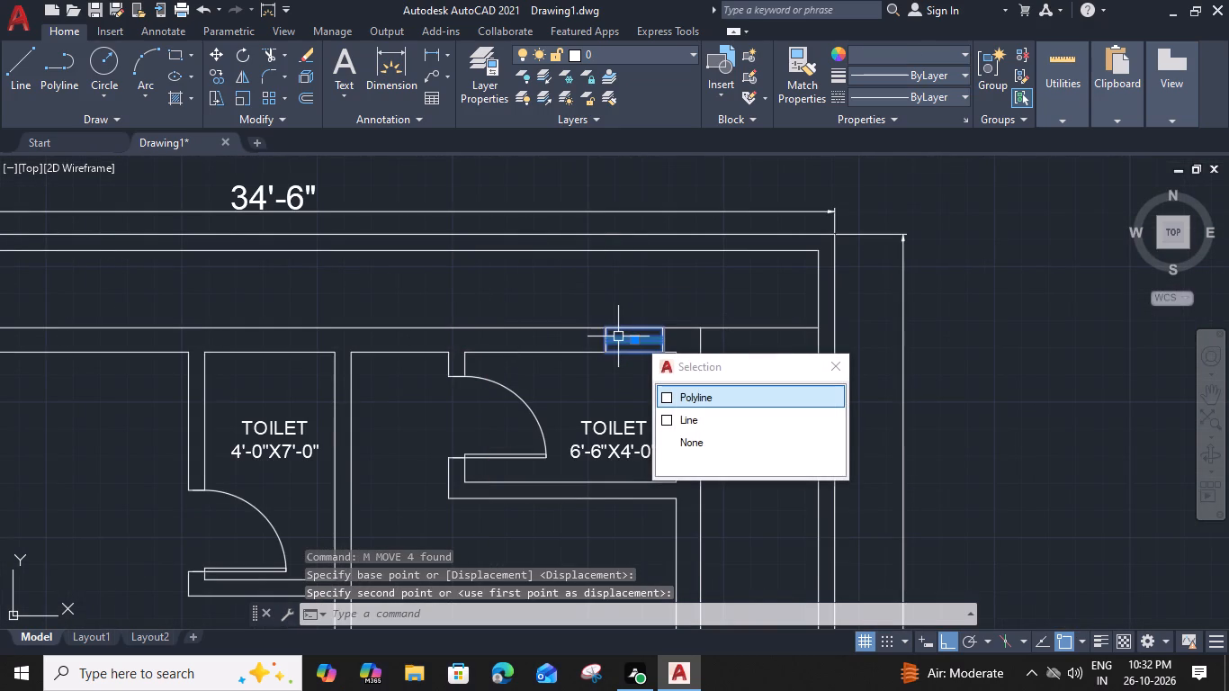
pyautogui.press('c')
pyautogui.write('O')
pyautogui.press('space')
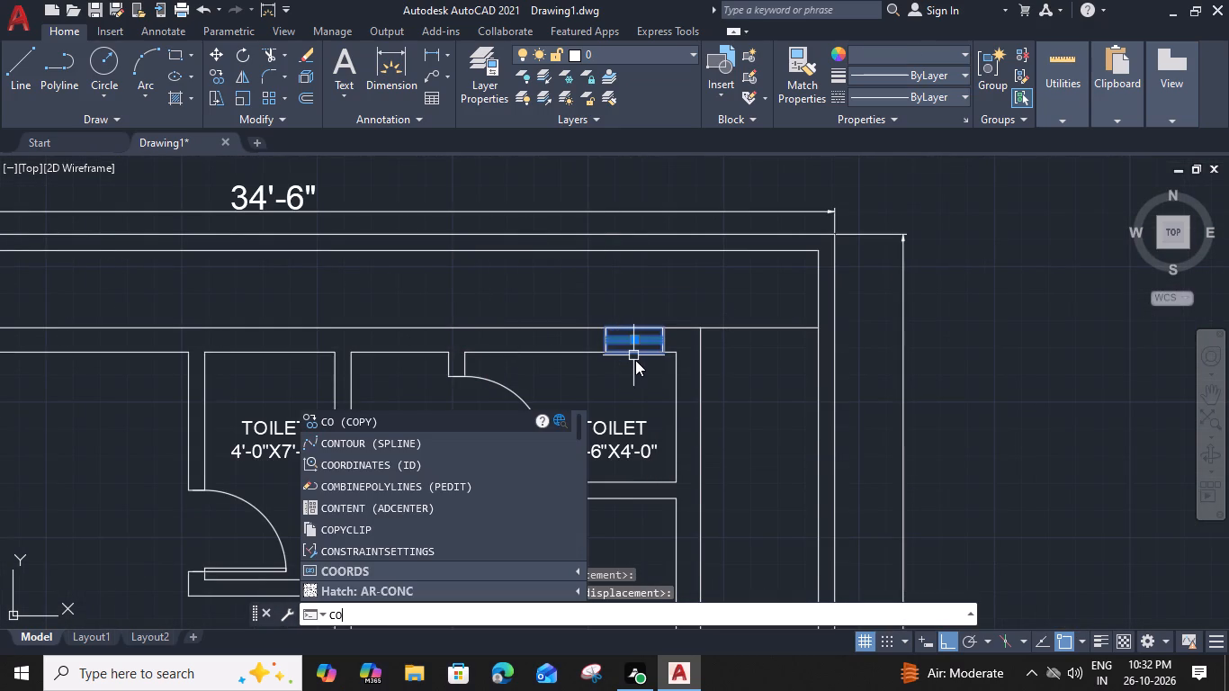
pyautogui.press('space')
pyautogui.click(633, 351)
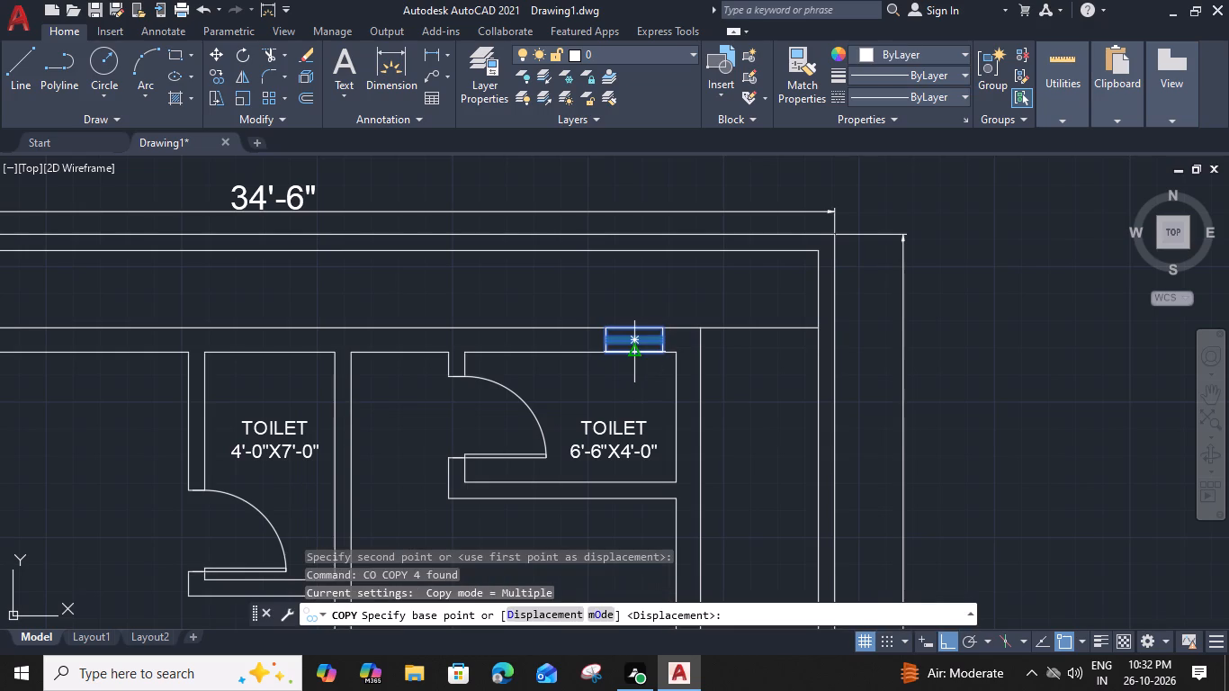
pyautogui.scroll(-2, 586, 387)
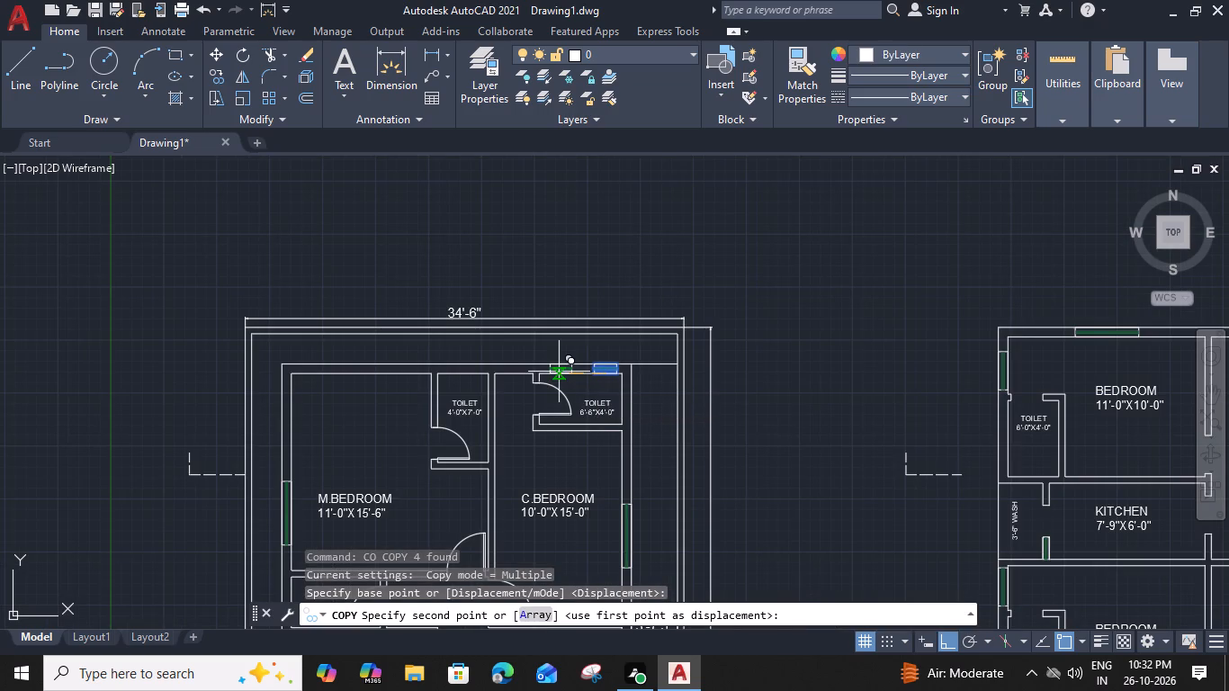
pyautogui.scroll(2, 518, 369)
pyautogui.click(375, 372)
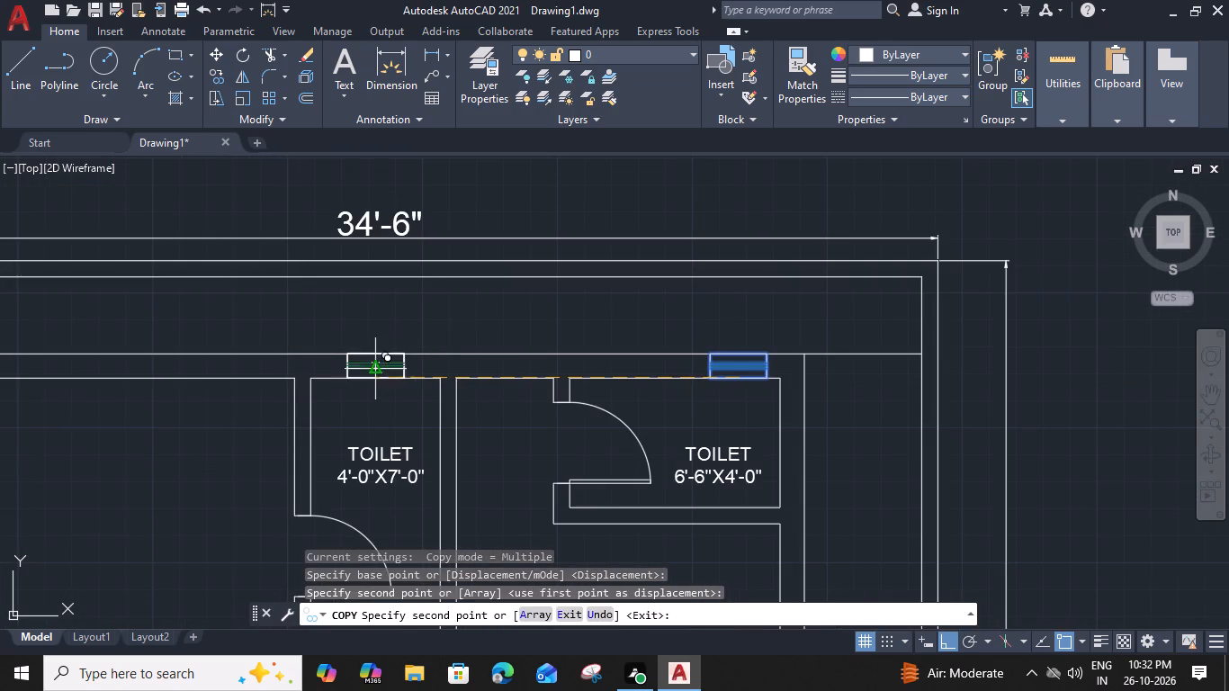
# Place another copy of the small window midway along the bottom wall of the small room beside the kitchen.
pyautogui.scroll(-2, 407, 419)
pyautogui.moveTo(415, 412); pyautogui.dragTo(607, 267, button='middle')
pyautogui.moveTo(575, 401); pyautogui.dragTo(602, 317, button='middle')
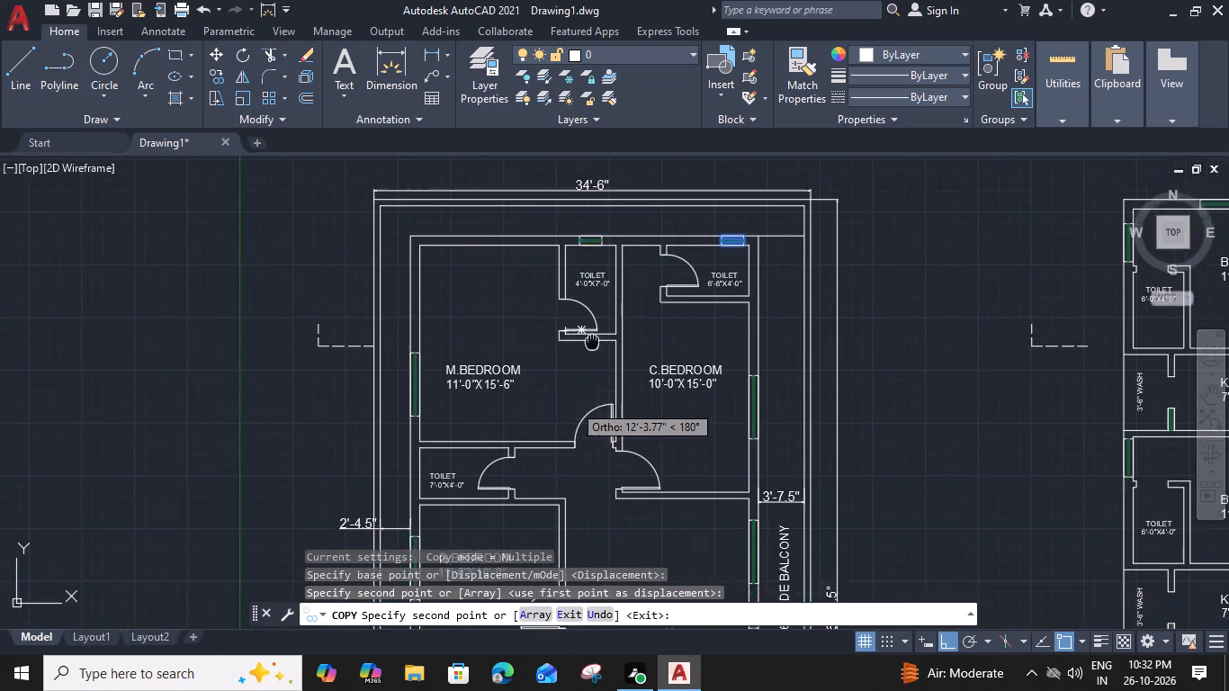
pyautogui.moveTo(602, 317); pyautogui.dragTo(627, 247, button='middle')
pyautogui.moveTo(526, 407); pyautogui.dragTo(585, 206, button='middle')
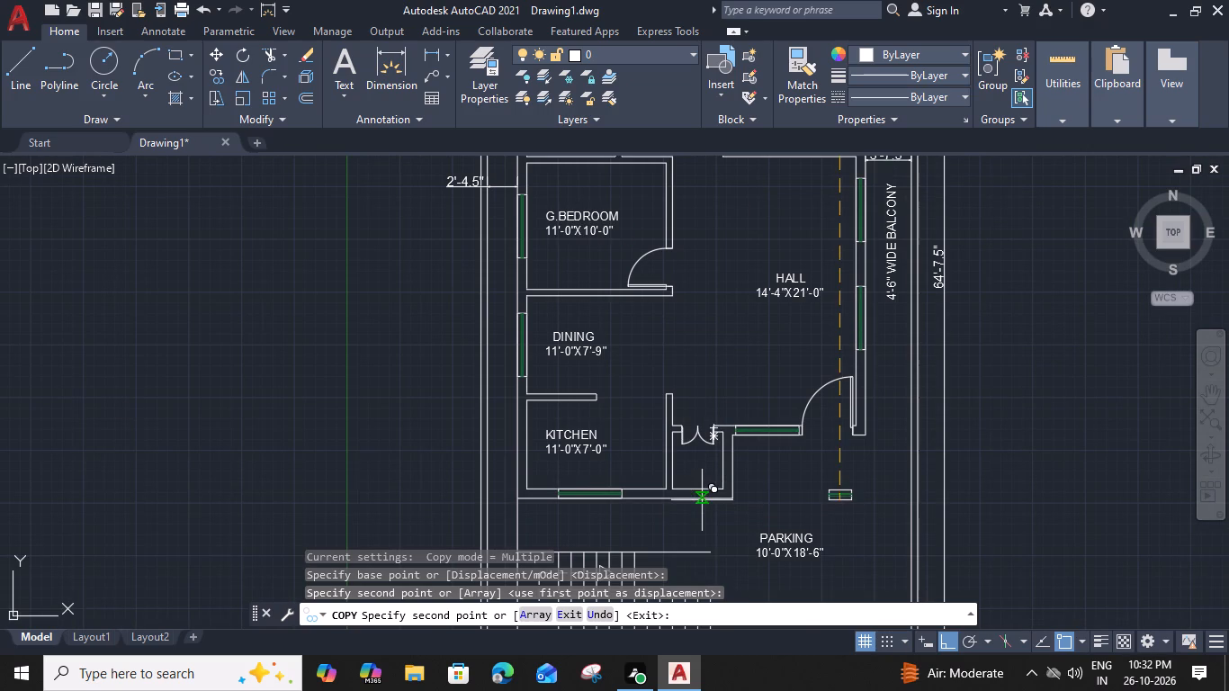
pyautogui.scroll(2, 700, 498)
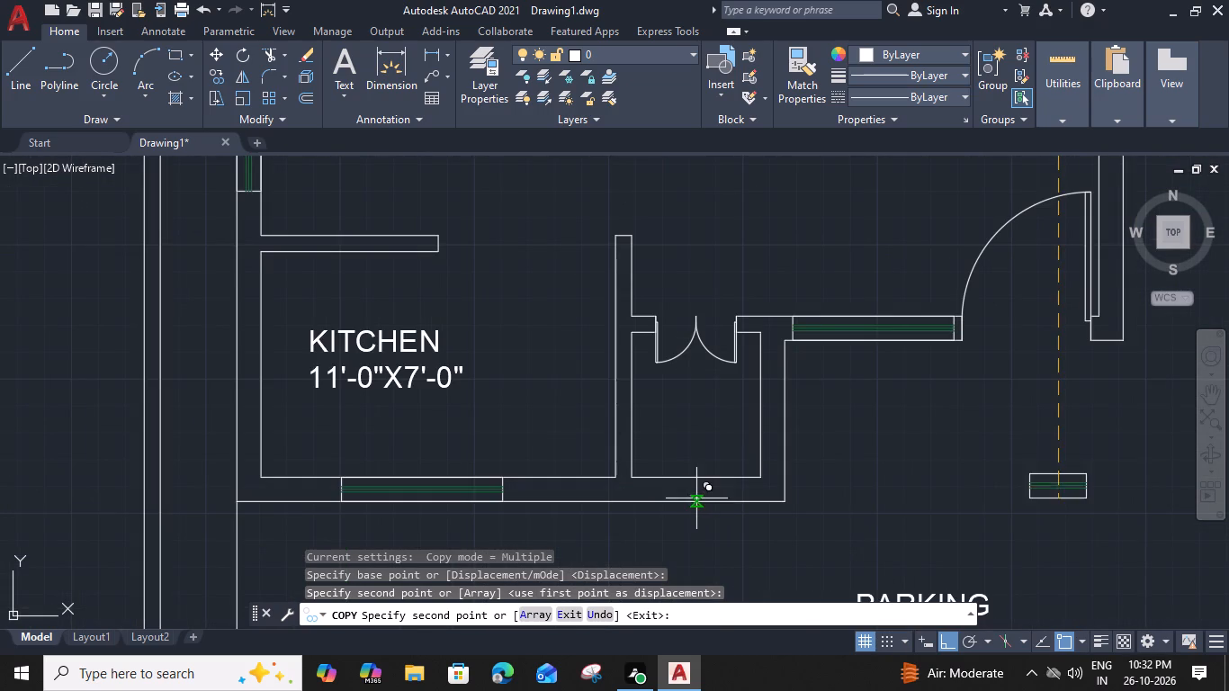
pyautogui.click(696, 504)
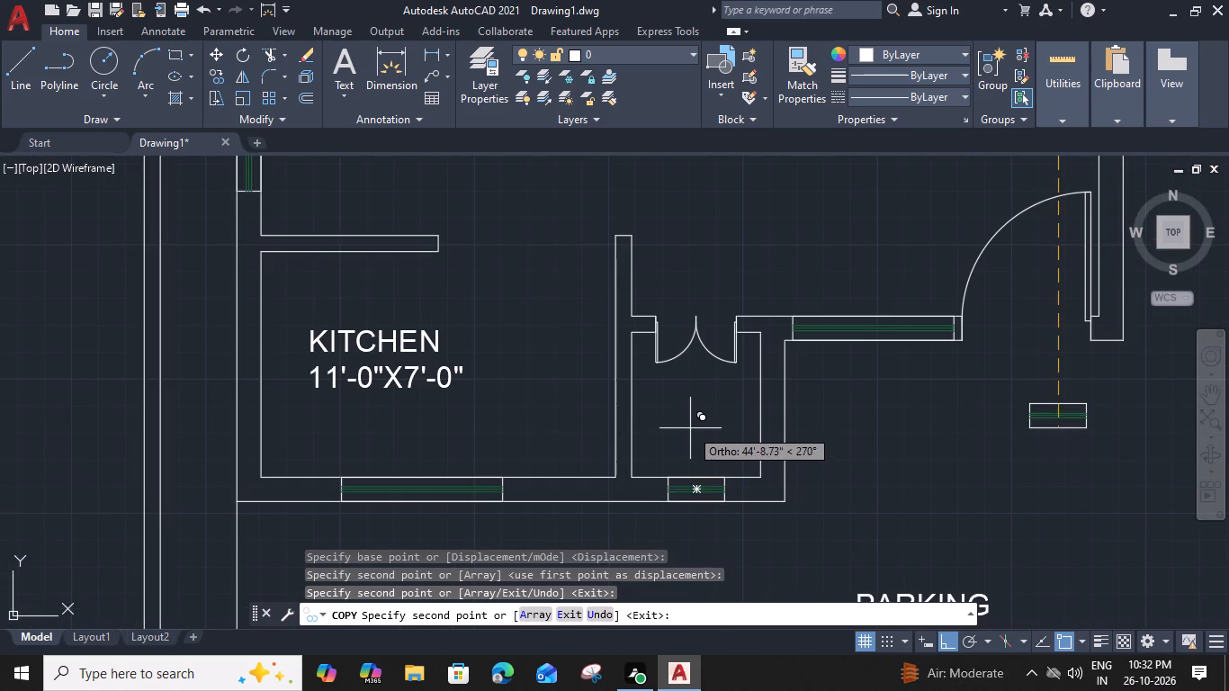
pyautogui.scroll(-3, 691, 251)
pyautogui.moveTo(691, 243); pyautogui.dragTo(668, 490, button='middle')
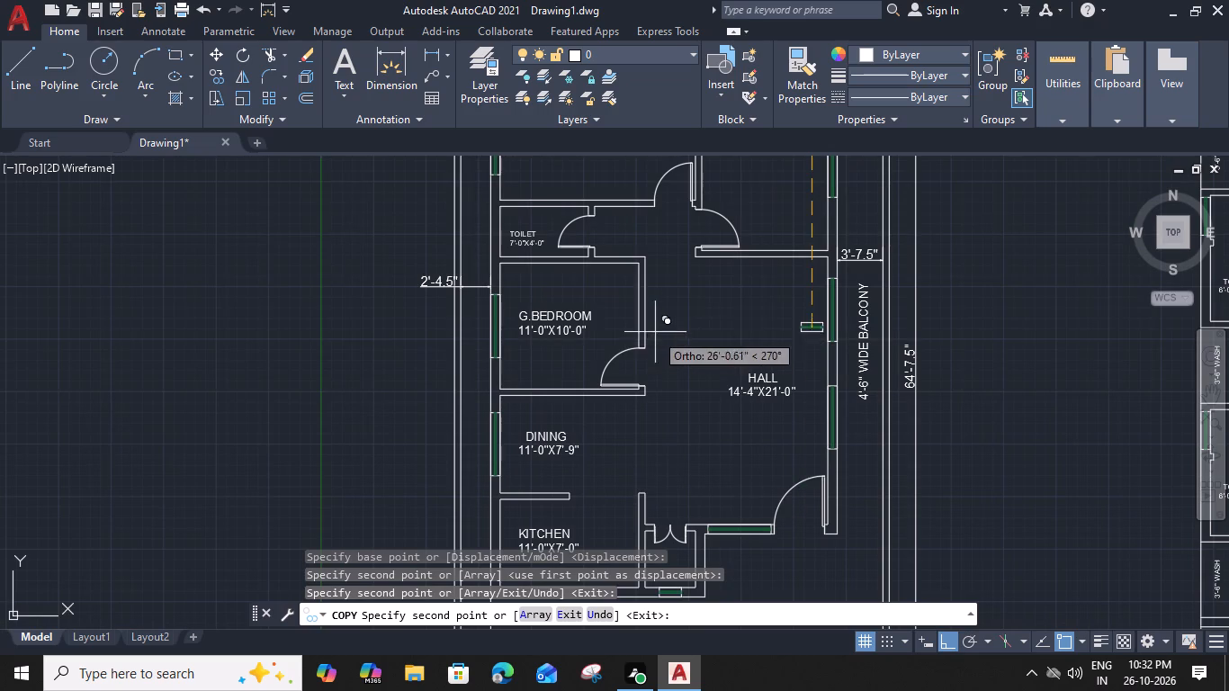
pyautogui.press('Escape')
# Copy the 6'-6"X4'-0" toilet's window about 7'-10" straight down into the C.BEDROOM.
pyautogui.moveTo(755, 297); pyautogui.dragTo(732, 447, button='middle')
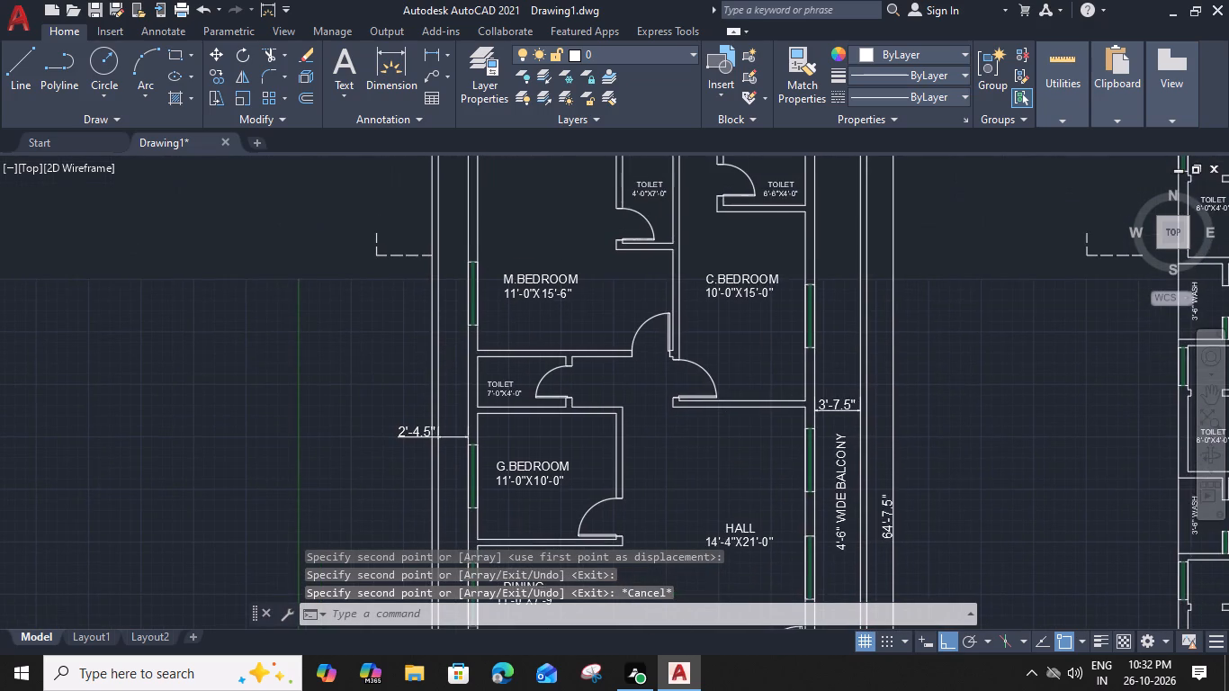
pyautogui.moveTo(721, 229); pyautogui.dragTo(722, 282, button='middle')
pyautogui.scroll(2, 794, 199)
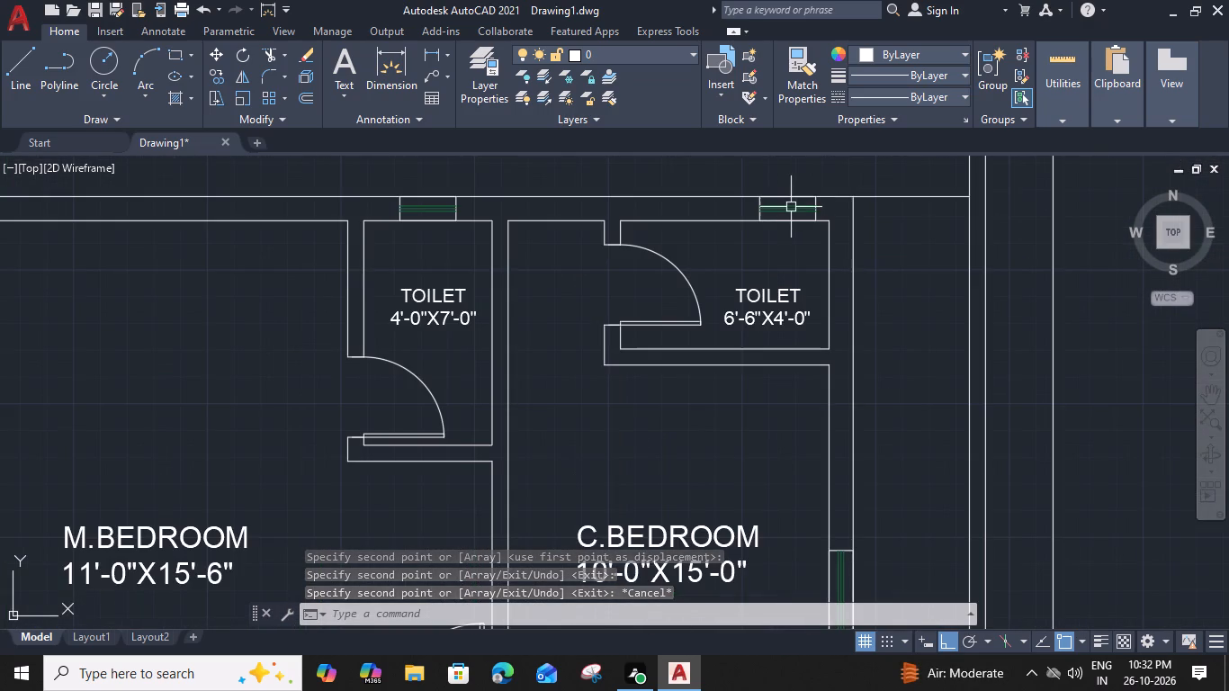
pyautogui.click(790, 207)
pyautogui.write('CO')
pyautogui.press('space')
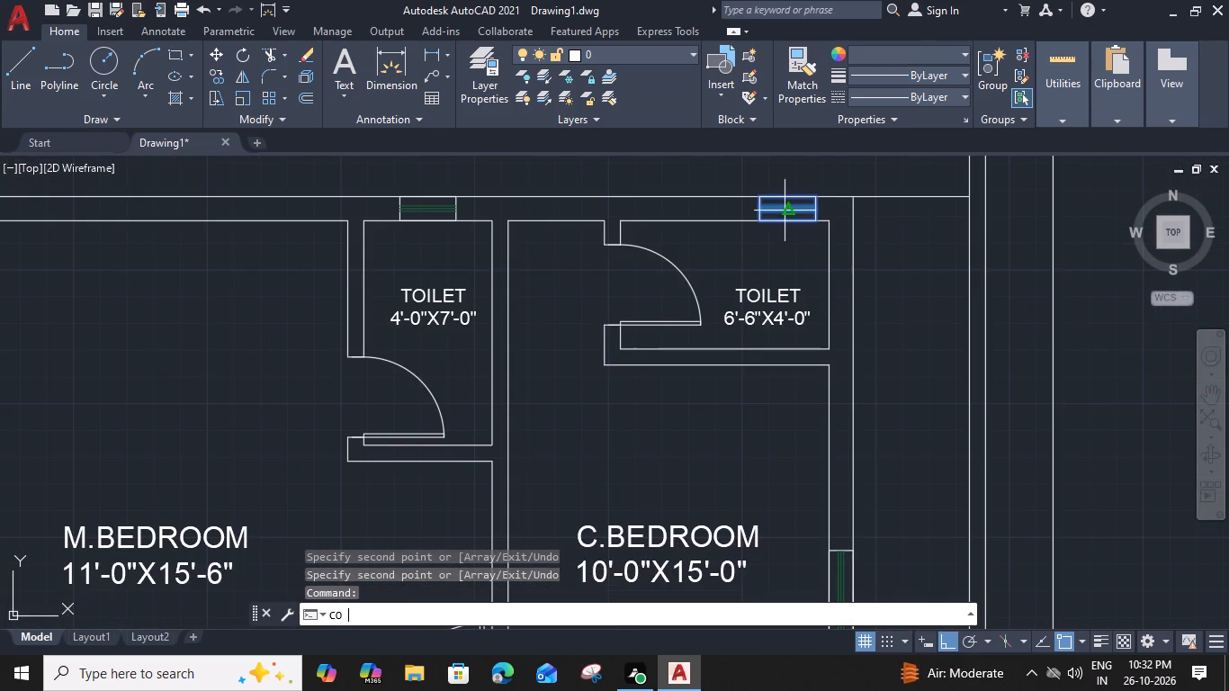
pyautogui.moveTo(760, 197); pyautogui.dragTo(762, 208)
pyautogui.click(738, 448)
pyautogui.press('Escape')
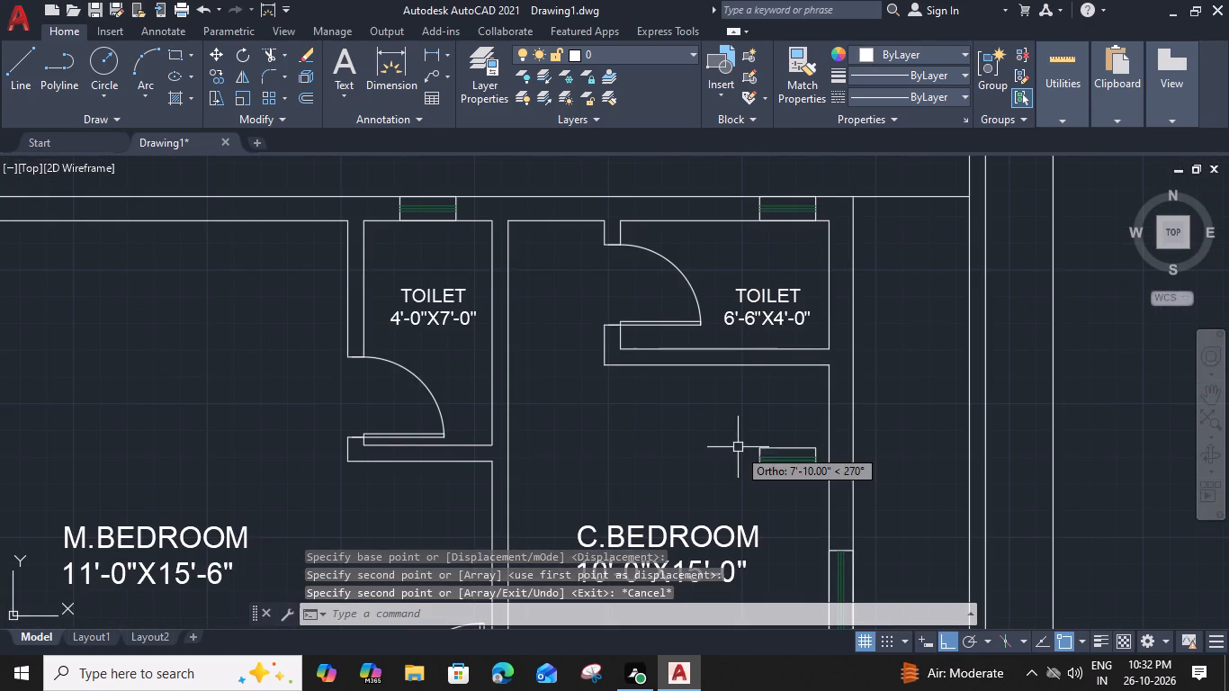
# Rotate the window copy in the C.BEDROOM to vertical about its top-right corner.
pyautogui.click(776, 444)
pyautogui.write('RO')
pyautogui.press('space')
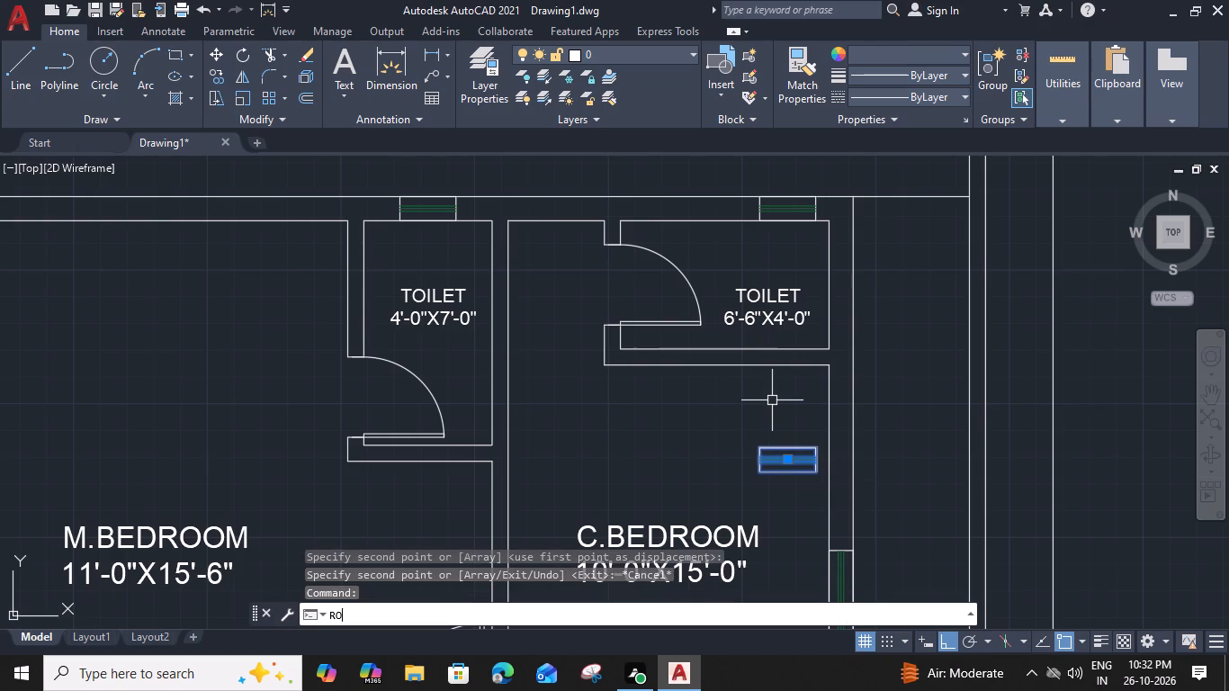
pyautogui.click(819, 451)
pyautogui.scroll(3, 814, 472)
pyautogui.click(824, 479)
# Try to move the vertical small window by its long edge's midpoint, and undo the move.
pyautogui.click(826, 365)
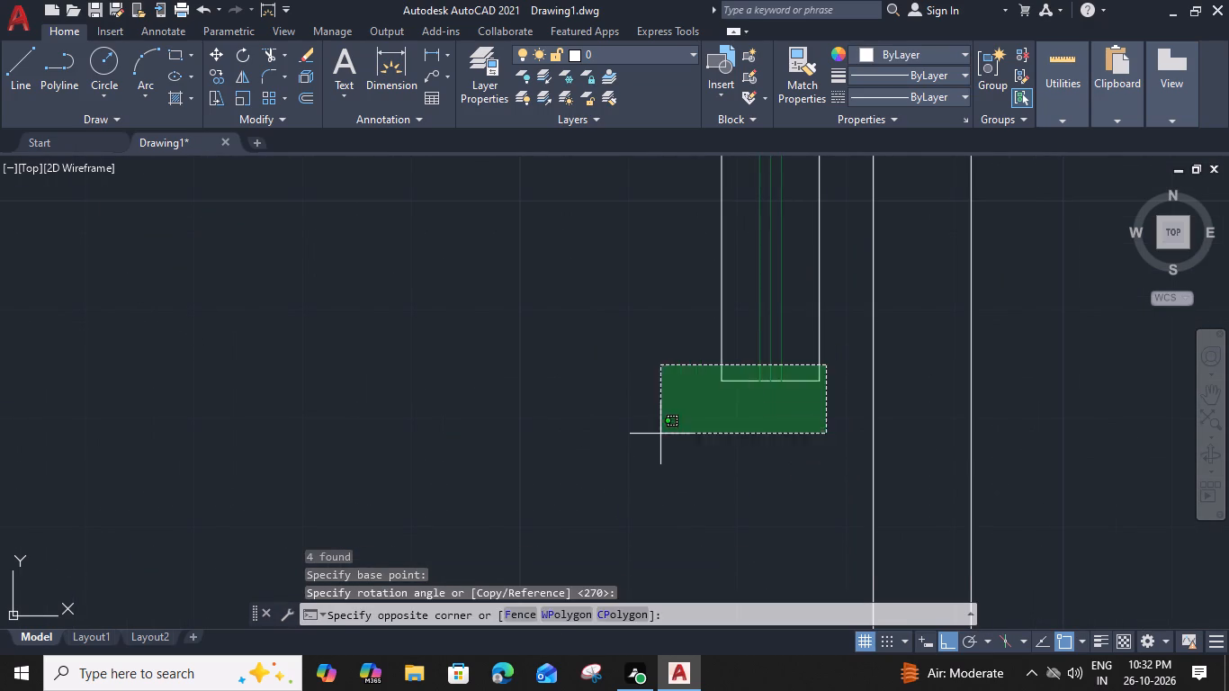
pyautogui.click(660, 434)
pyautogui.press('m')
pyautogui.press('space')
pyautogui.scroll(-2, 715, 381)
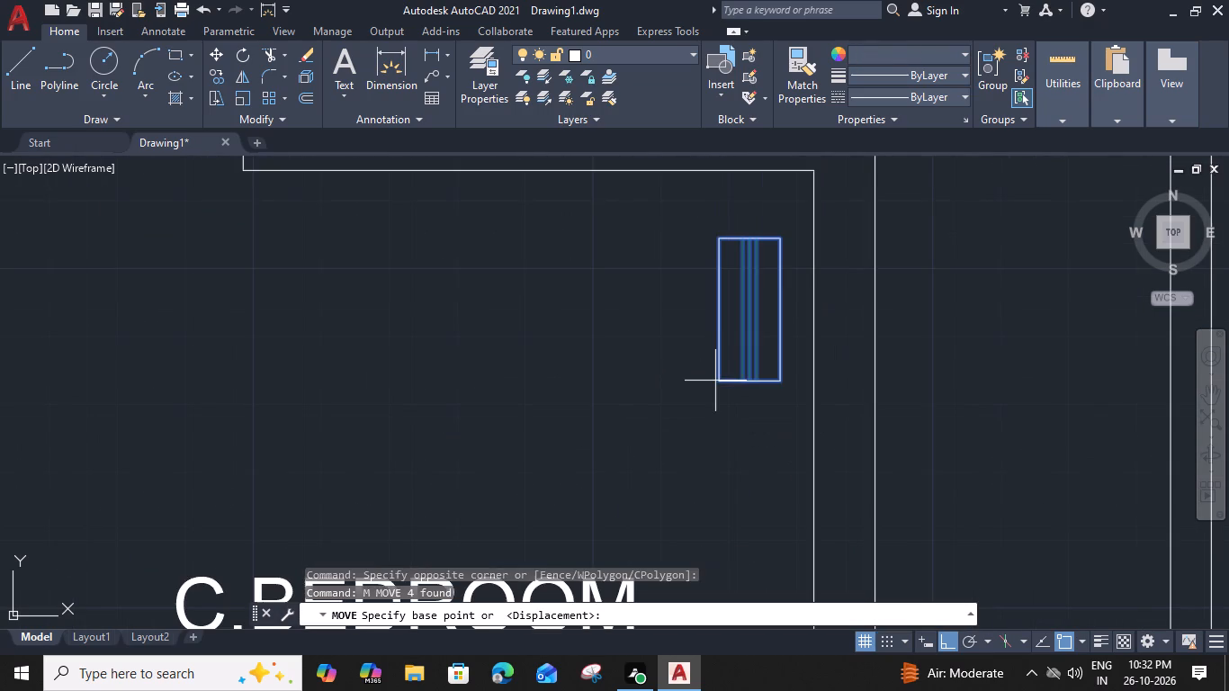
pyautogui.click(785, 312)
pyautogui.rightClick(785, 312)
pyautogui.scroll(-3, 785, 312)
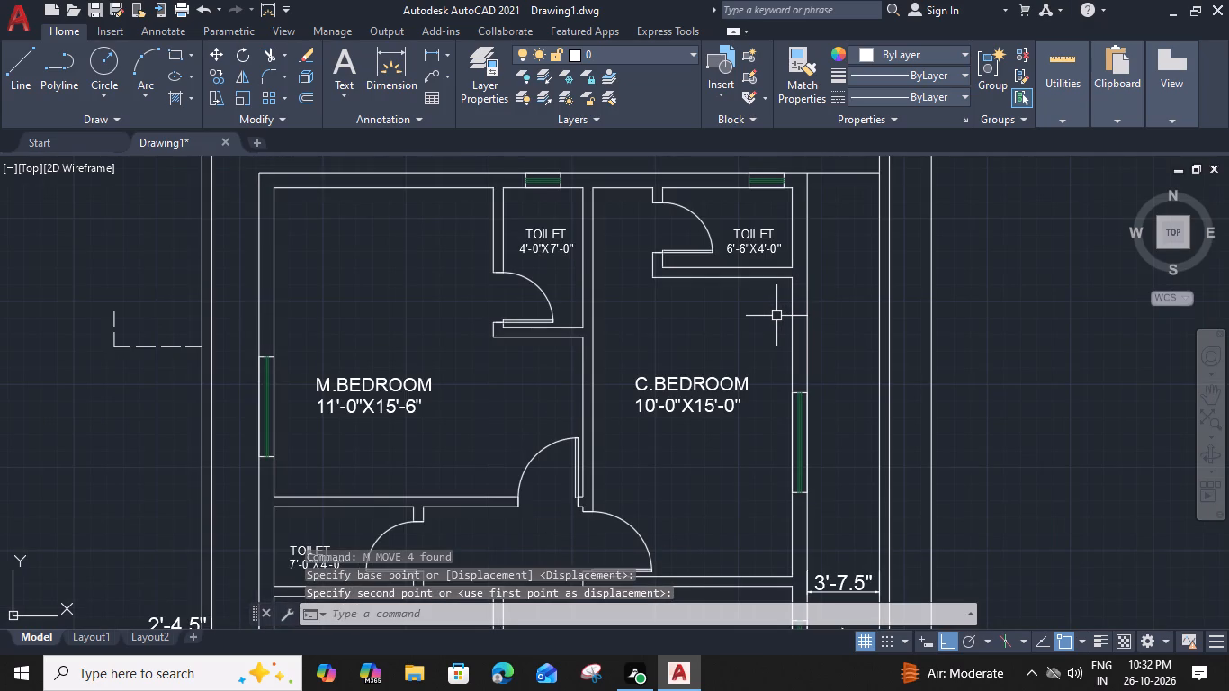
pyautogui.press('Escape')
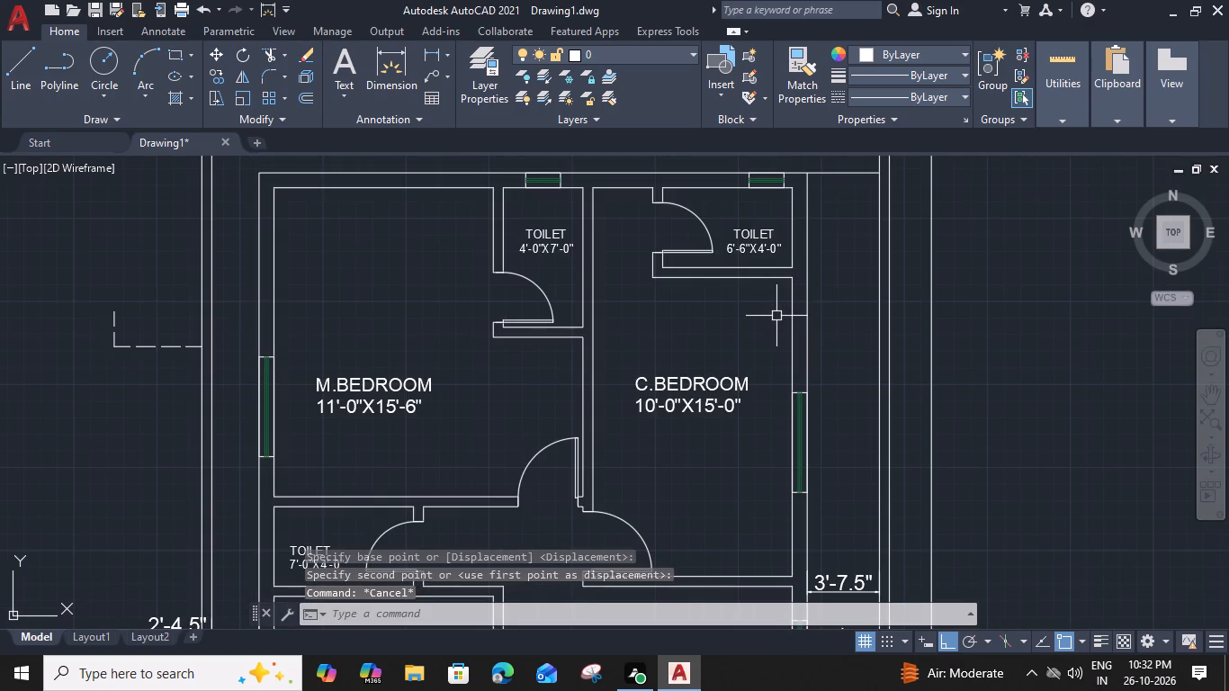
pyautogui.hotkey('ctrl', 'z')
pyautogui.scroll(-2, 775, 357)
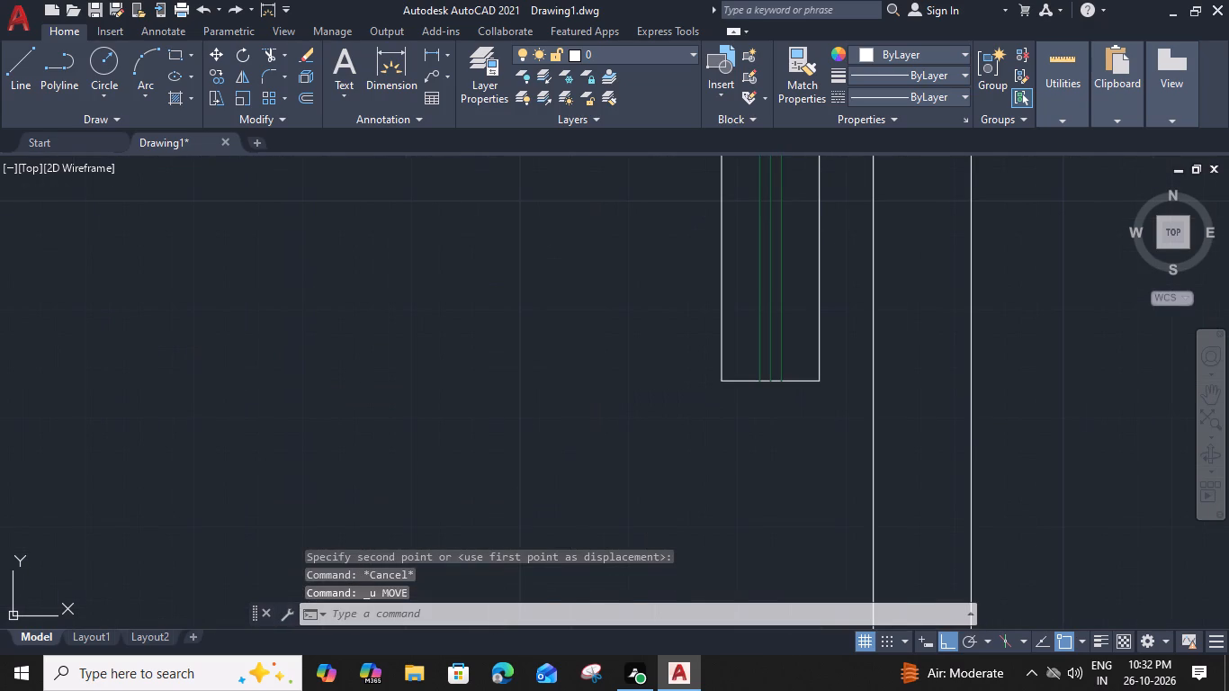
# Move the vertical small window from its long edge's midpoint into the outer left wall of the 7'-0"X4'-0" toilet.
pyautogui.click(792, 333)
pyautogui.write('M')
pyautogui.press('space')
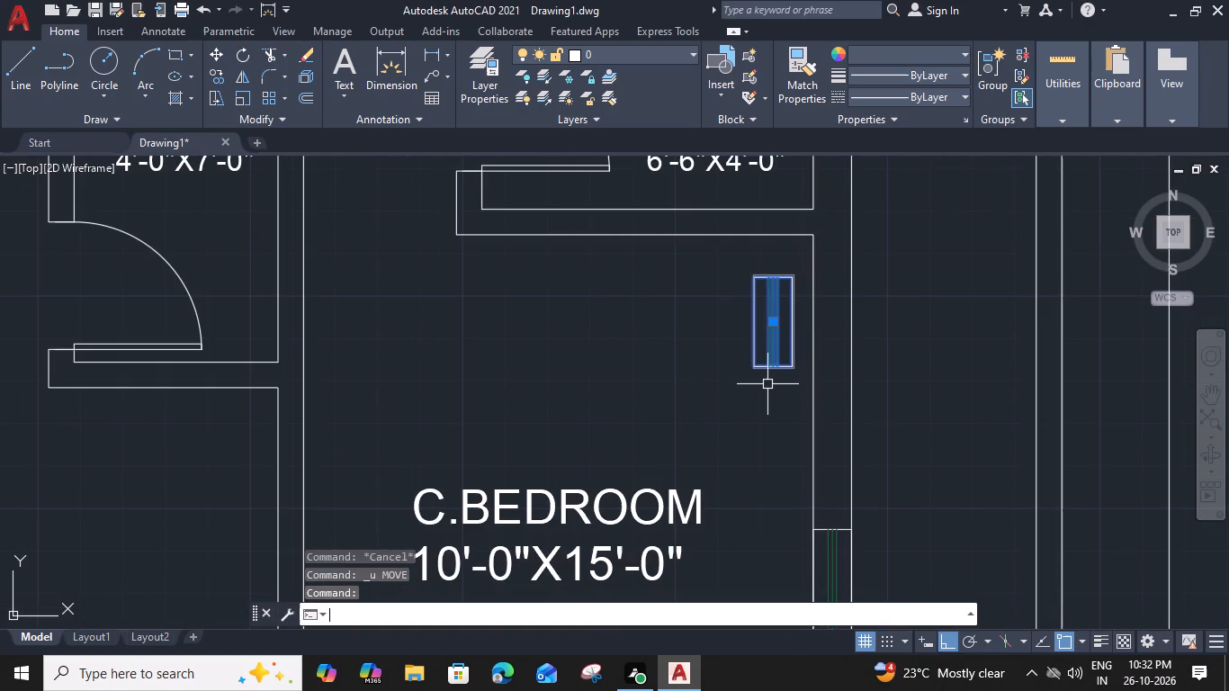
pyautogui.click(791, 328)
pyautogui.scroll(-4, 791, 328)
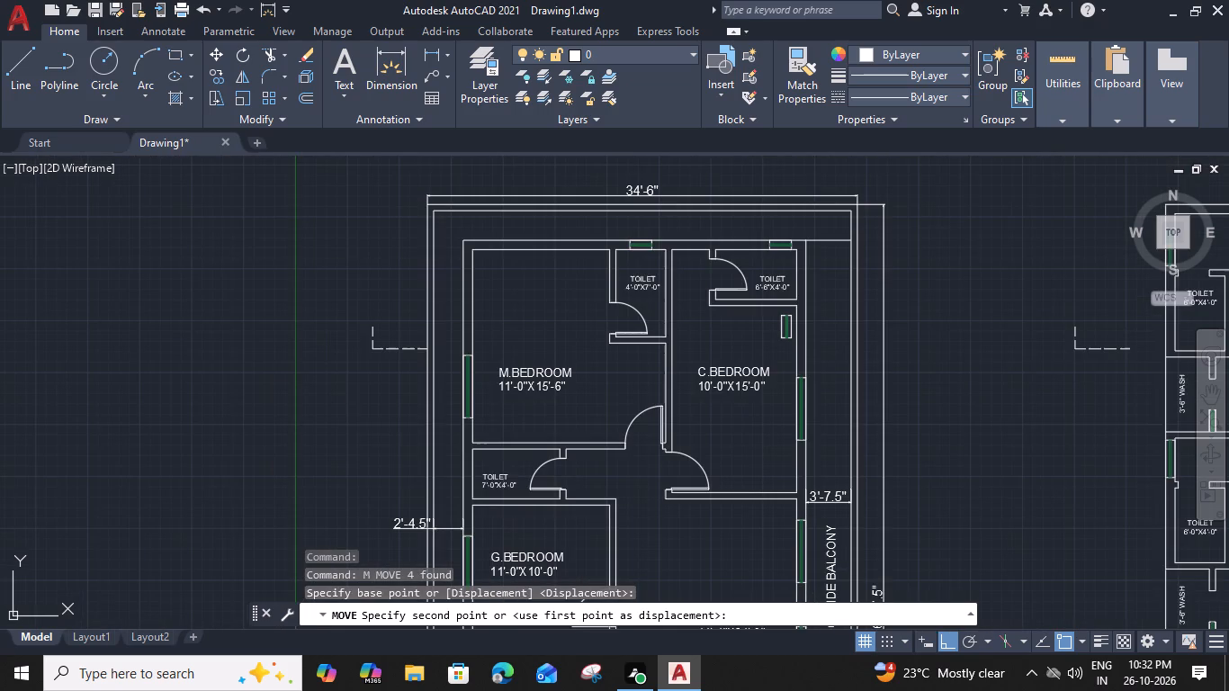
pyautogui.moveTo(642, 389); pyautogui.dragTo(659, 340, button='middle')
pyautogui.scroll(1, 636, 357)
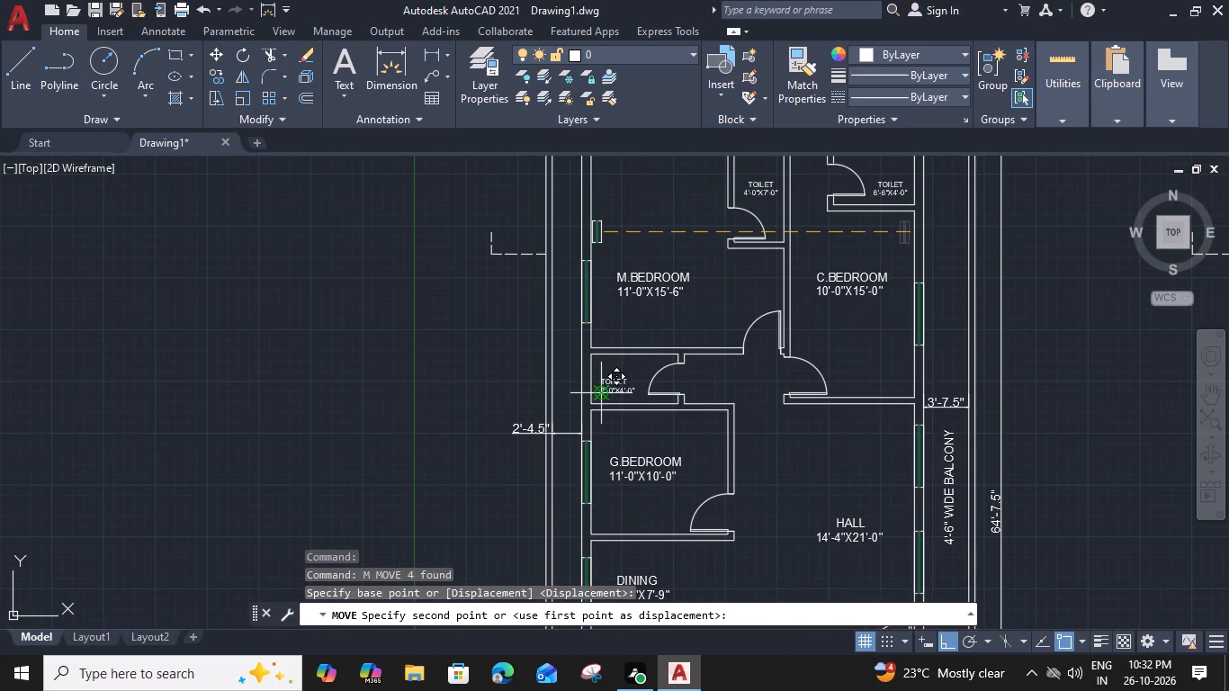
pyautogui.click(592, 387)
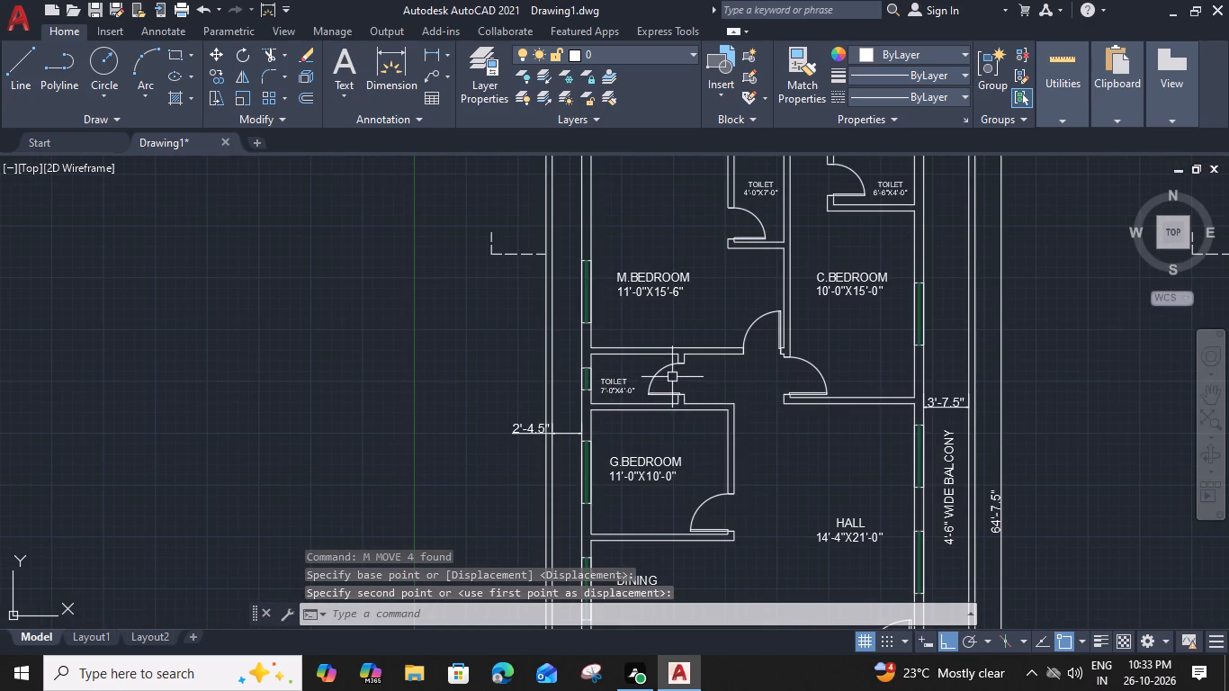
# Copy the C.BEDROOM door into the opening between the topmost bedroom and its hall in the first floor plan.
pyautogui.scroll(-1, 672, 377)
pyautogui.moveTo(675, 377); pyautogui.dragTo(672, 330, button='middle')
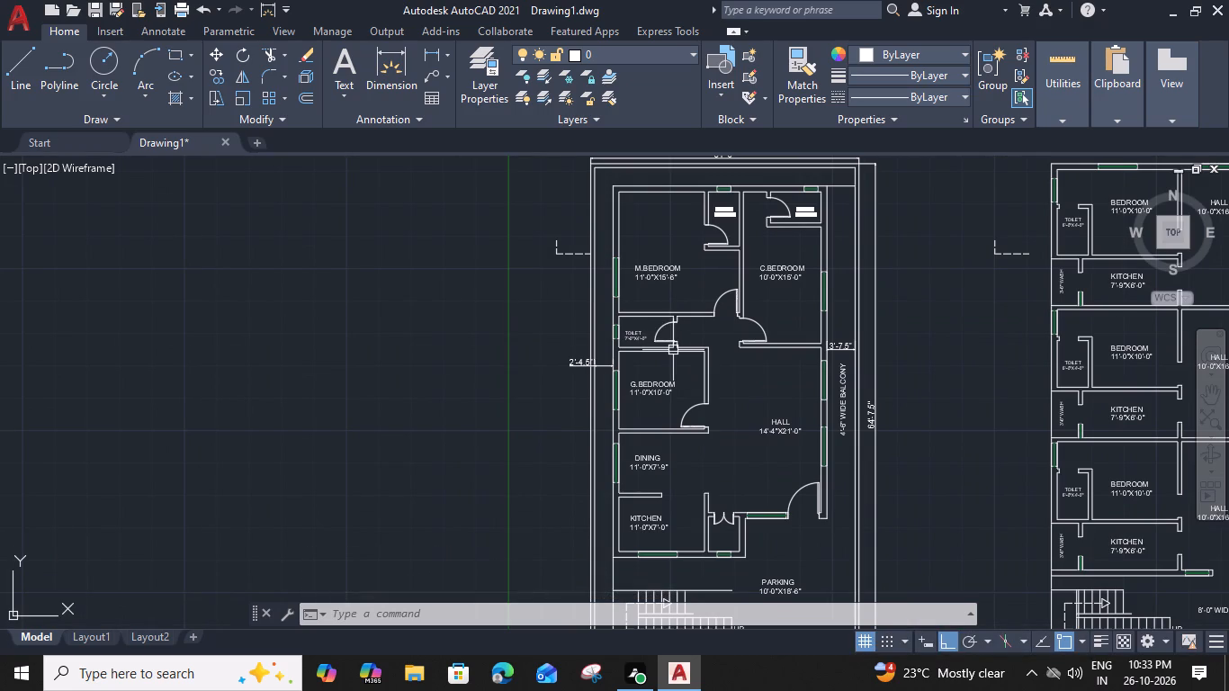
pyautogui.moveTo(663, 345); pyautogui.dragTo(586, 328, button='middle')
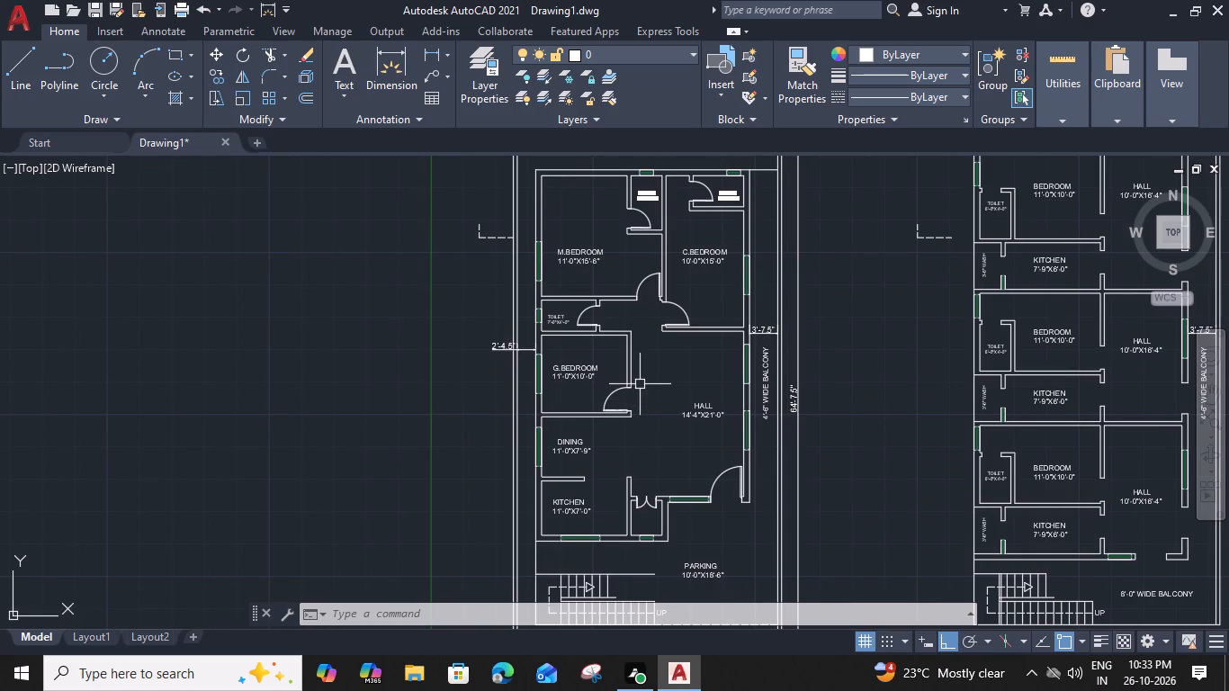
pyautogui.moveTo(708, 420); pyautogui.dragTo(534, 401, button='middle')
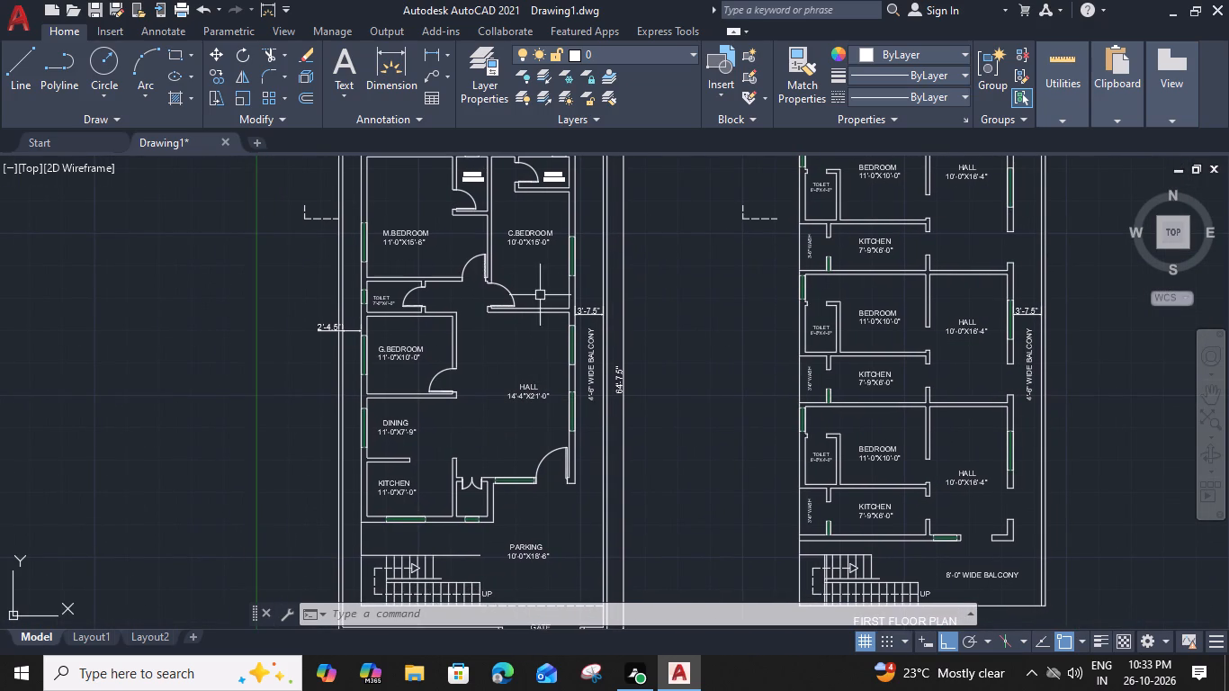
pyautogui.click(501, 289)
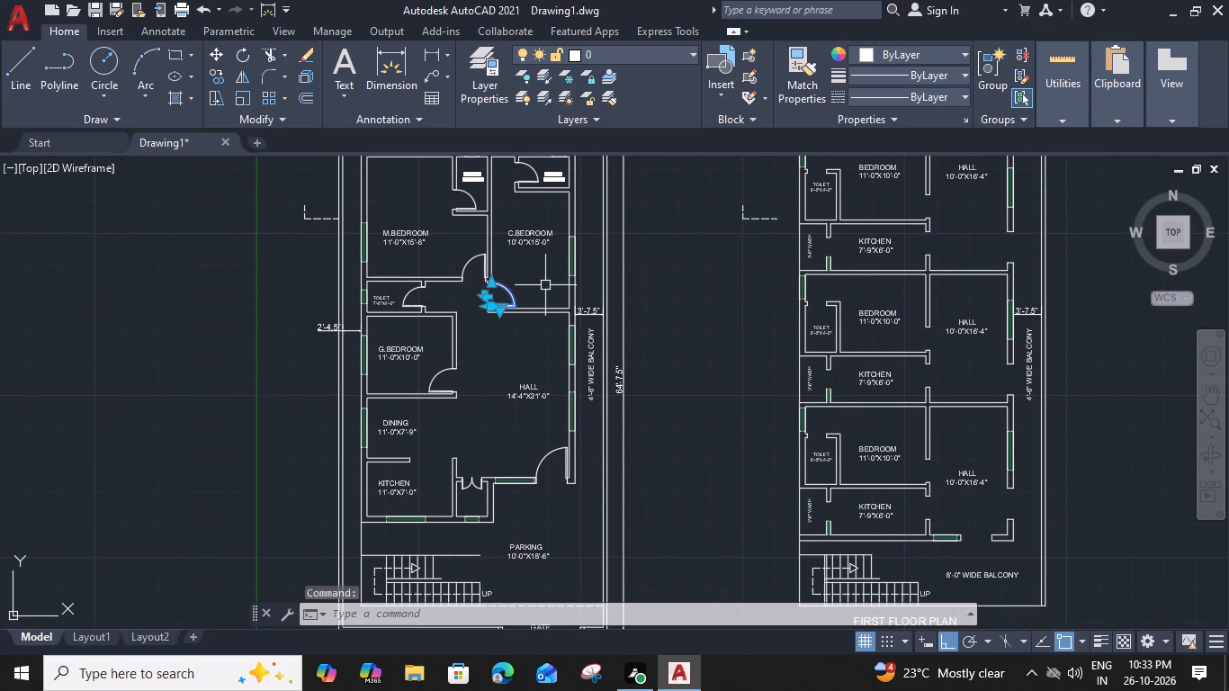
pyautogui.write('CO')
pyautogui.press('space')
pyautogui.scroll(4, 491, 308)
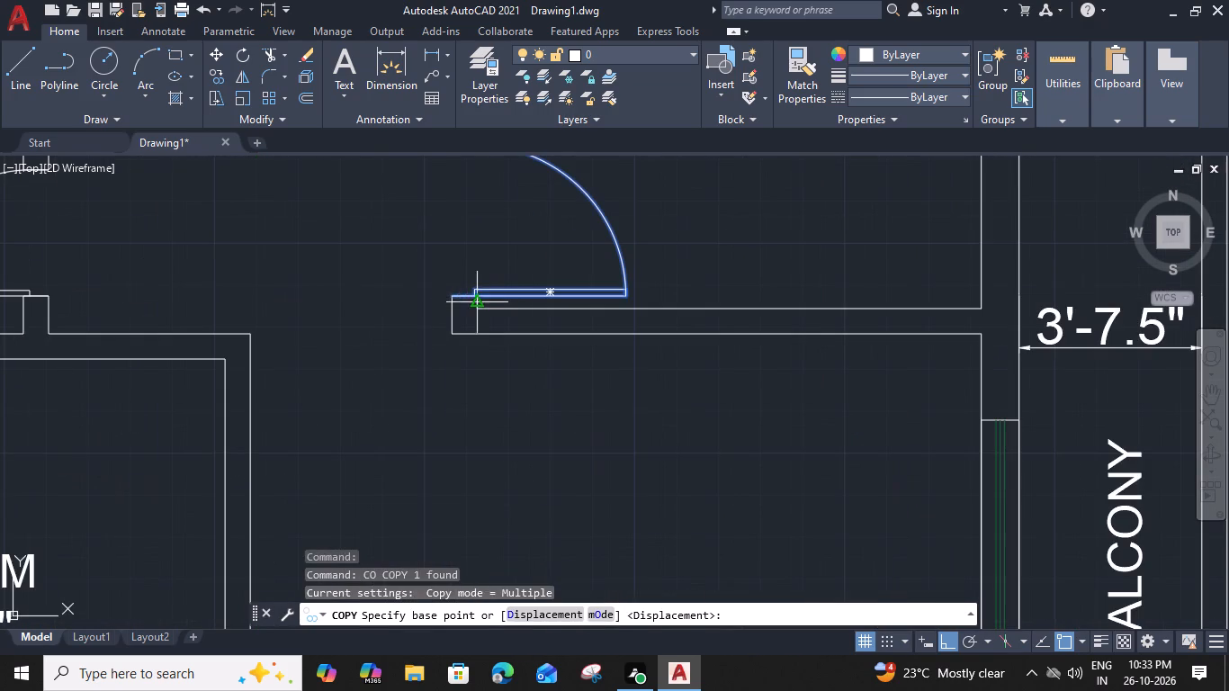
pyautogui.click(450, 300)
pyautogui.scroll(-3, 450, 300)
pyautogui.moveTo(783, 300); pyautogui.dragTo(244, 303, button='middle')
pyautogui.moveTo(570, 207); pyautogui.dragTo(538, 301, button='middle')
pyautogui.scroll(3, 583, 212)
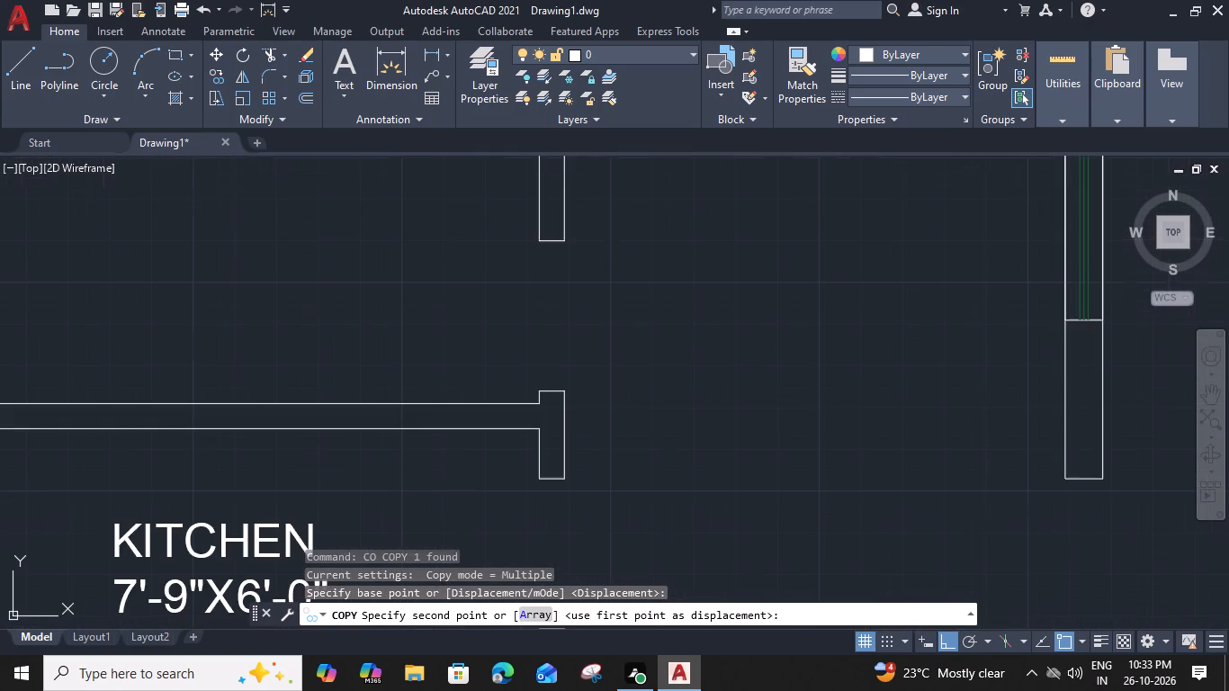
pyautogui.click(558, 393)
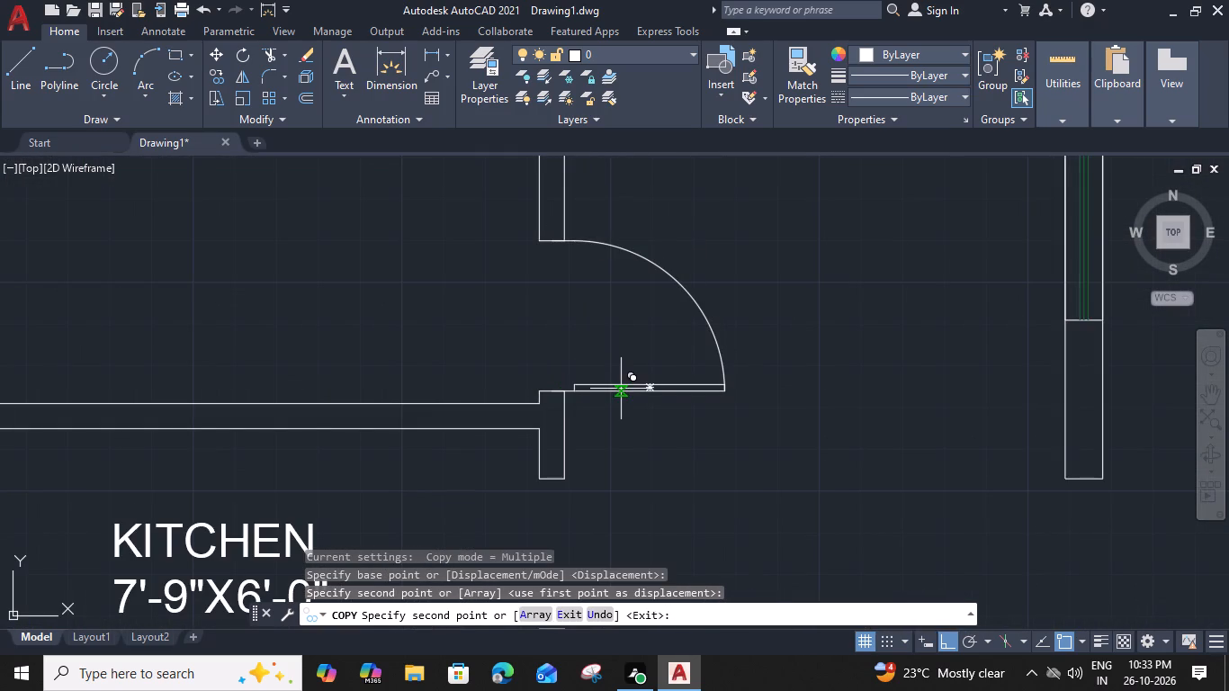
pyautogui.press('Escape')
# Flip the copied door to swing into the bedroom and move its end flush with the hall-side wall face.
pyautogui.click(621, 383)
pyautogui.click(551, 335)
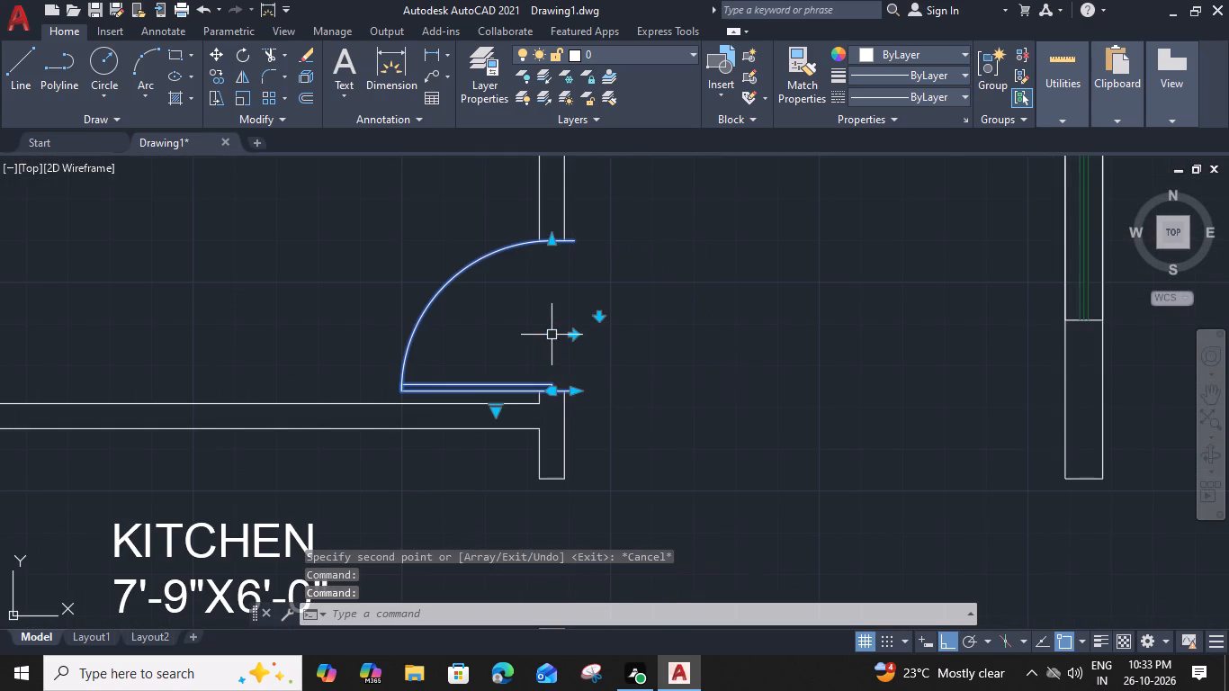
pyautogui.press('m')
pyautogui.press('space')
pyautogui.scroll(2, 574, 405)
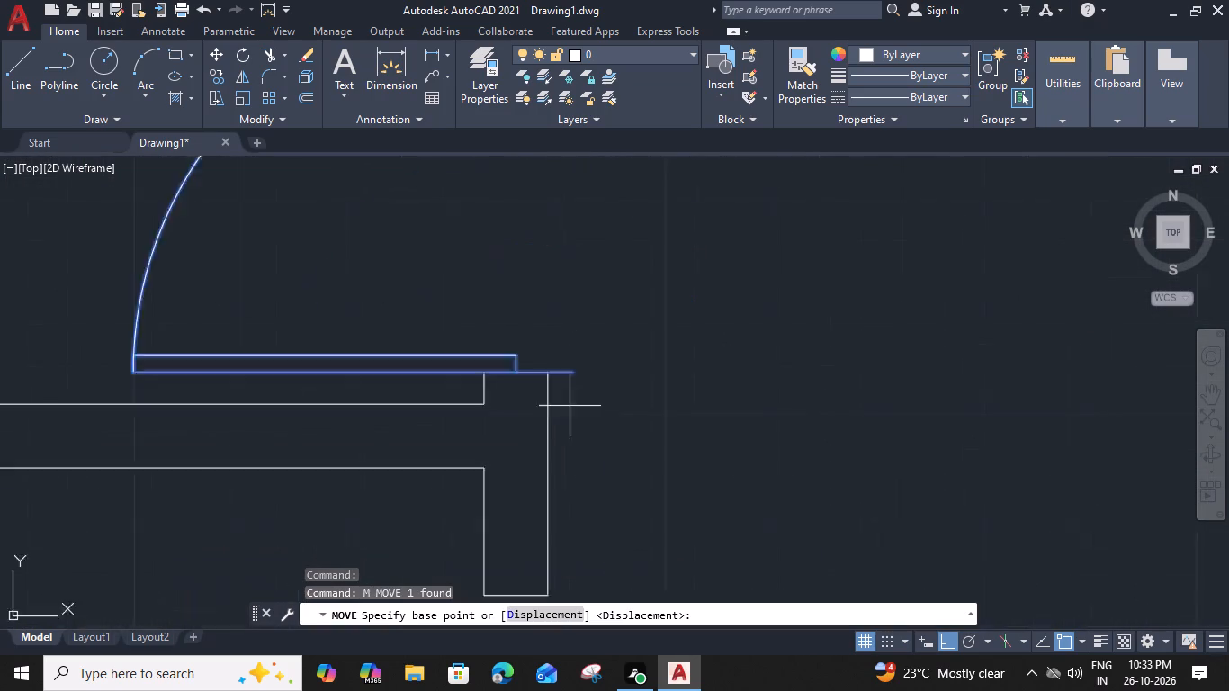
pyautogui.click(579, 375)
pyautogui.click(541, 369)
pyautogui.scroll(-3, 541, 369)
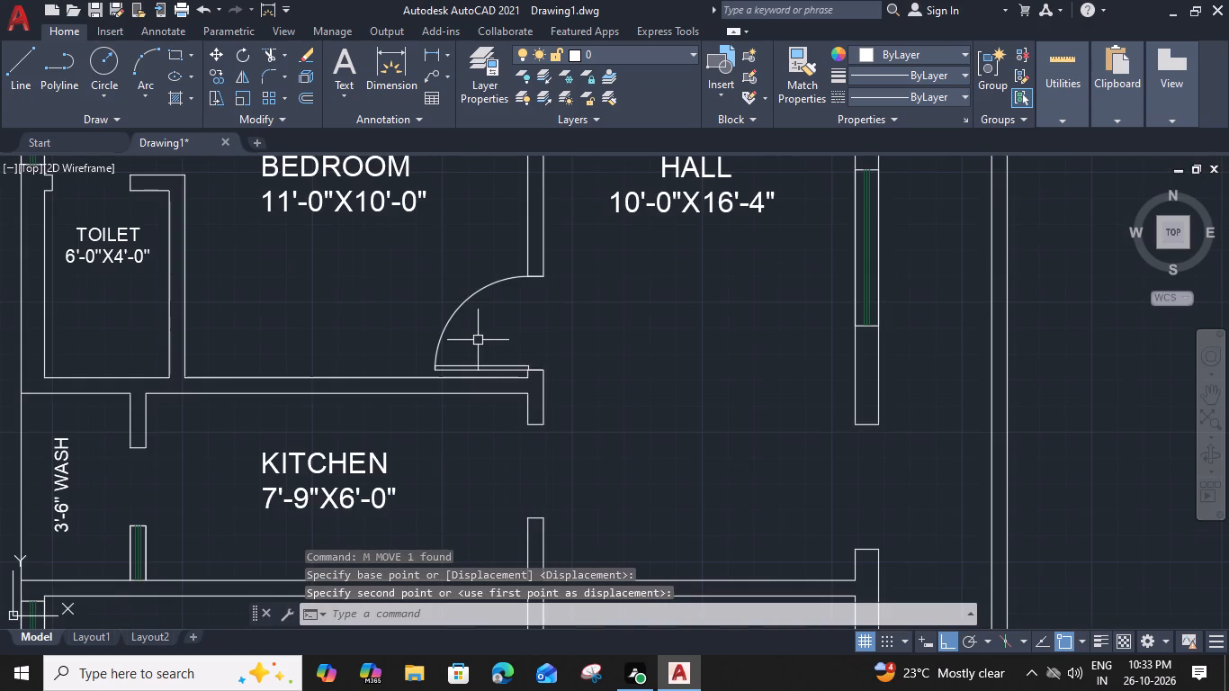
# Copy the topmost bedroom's door into the matching hall-side openings of the middle and lowest bedrooms in the first floor plan.
pyautogui.click(444, 321)
pyautogui.write('CO')
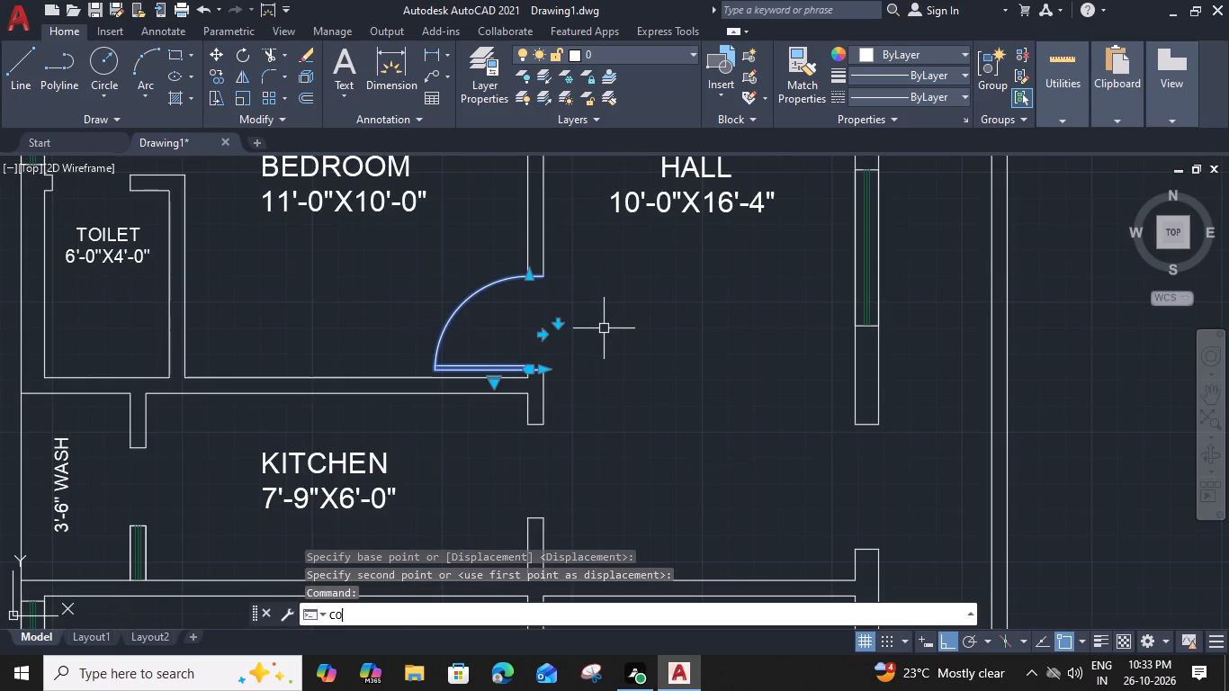
pyautogui.press('space')
pyautogui.click(547, 370)
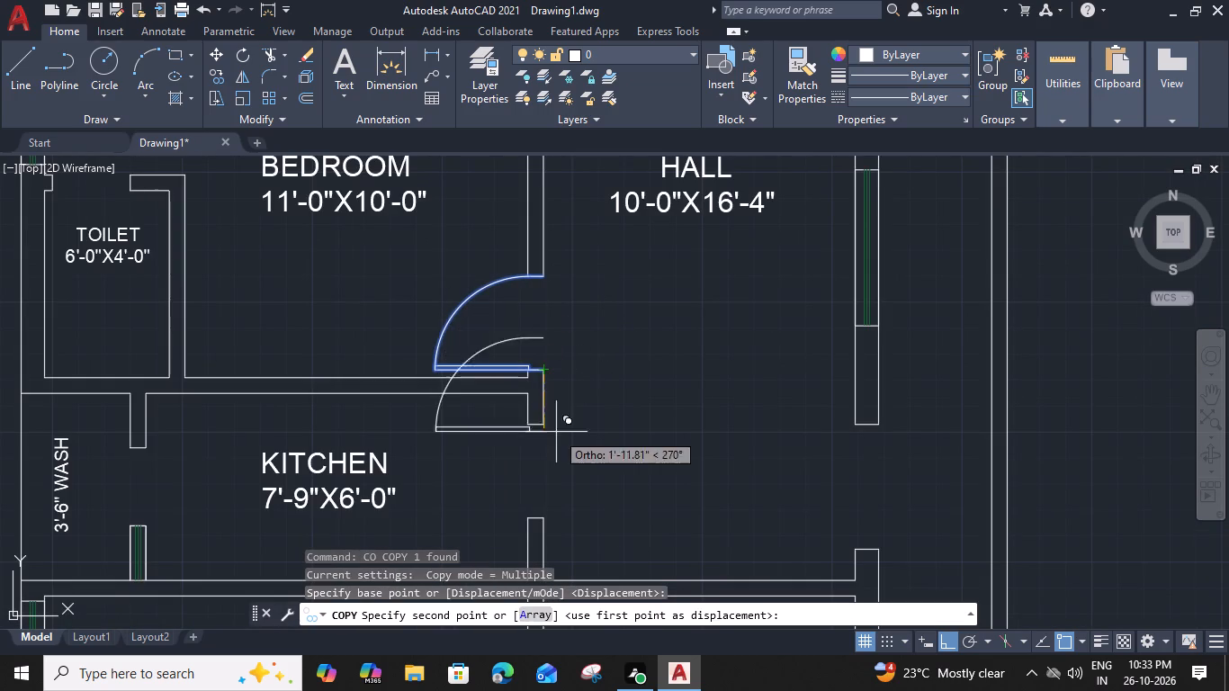
pyautogui.moveTo(557, 452); pyautogui.dragTo(561, 150, button='middle')
pyautogui.moveTo(573, 433); pyautogui.dragTo(564, 157, button='middle')
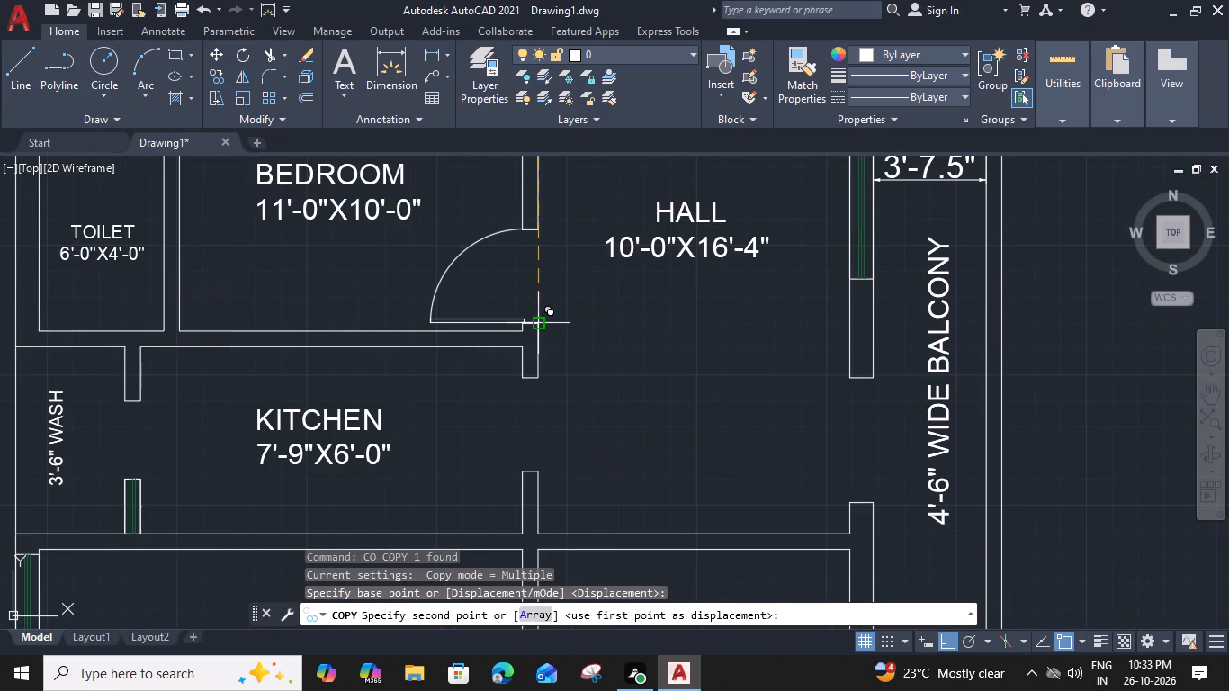
pyautogui.click(541, 326)
pyautogui.moveTo(548, 408); pyautogui.dragTo(537, 130, button='middle')
pyautogui.moveTo(507, 461); pyautogui.dragTo(504, 263, button='middle')
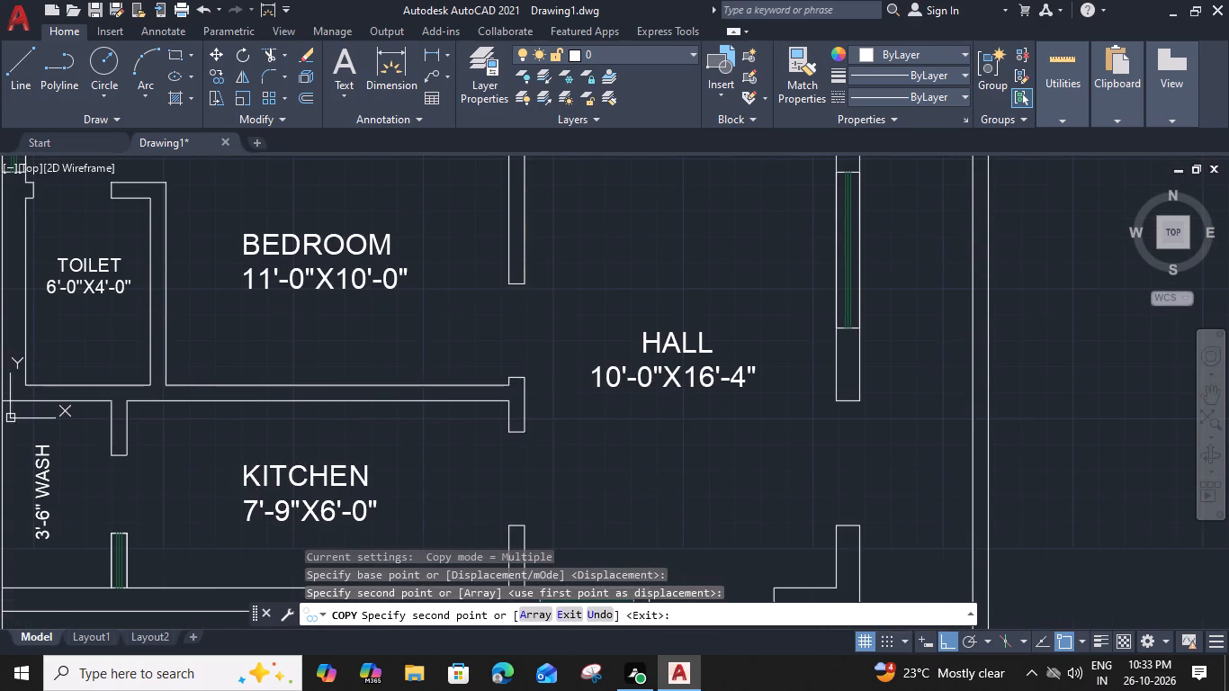
pyautogui.click(526, 379)
pyautogui.moveTo(525, 452); pyautogui.dragTo(505, 201, button='middle')
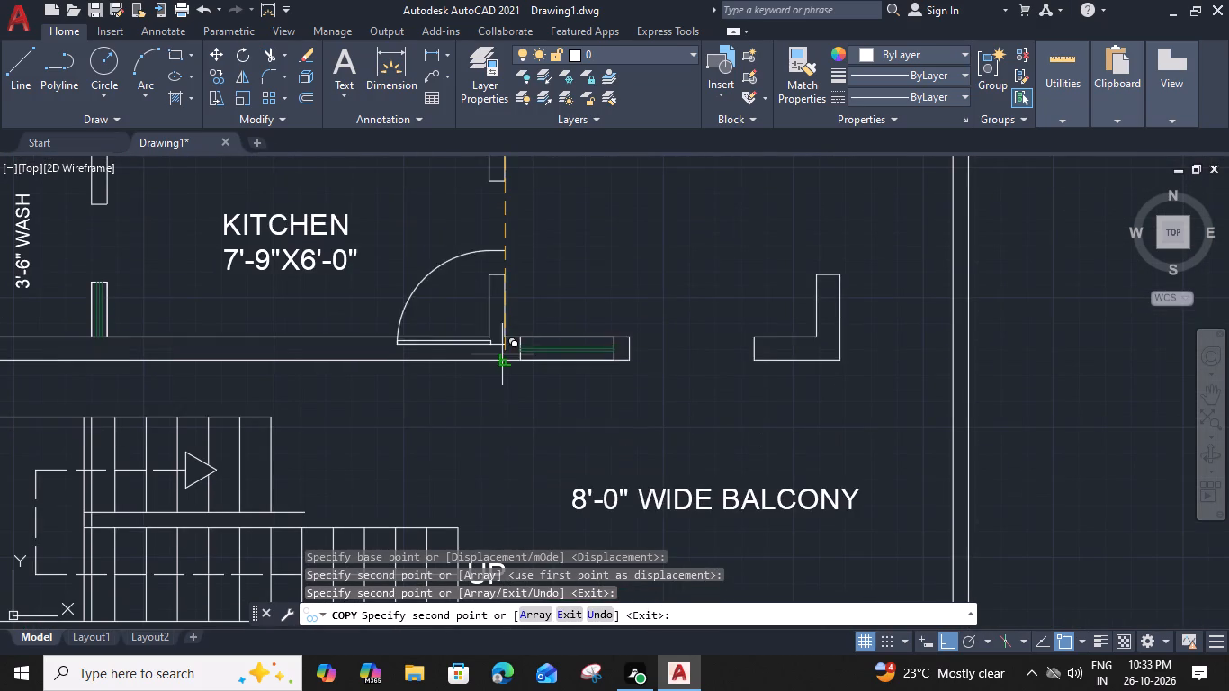
pyautogui.press('Escape')
# Copy the ground floor HALL entrance door into the opening between the lowest first floor hall and the 8'-0" wide balcony.
pyautogui.scroll(-1, 531, 283)
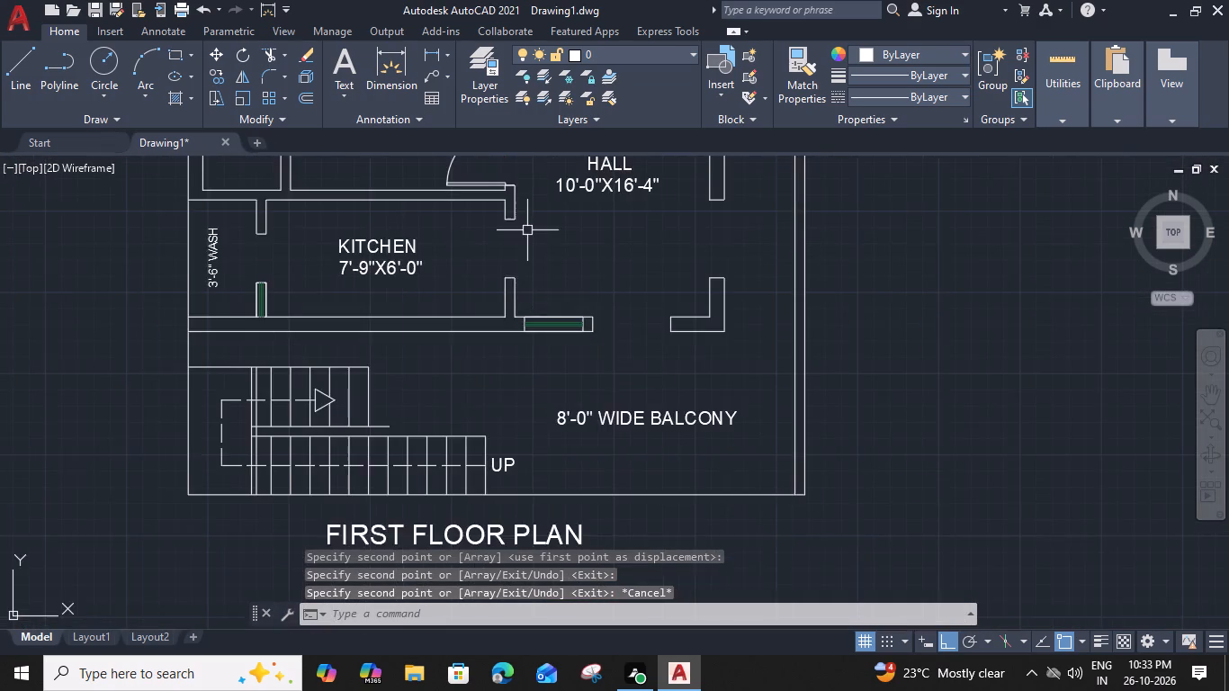
pyautogui.moveTo(528, 233); pyautogui.dragTo(639, 428, button='middle')
pyautogui.scroll(-3, 551, 288)
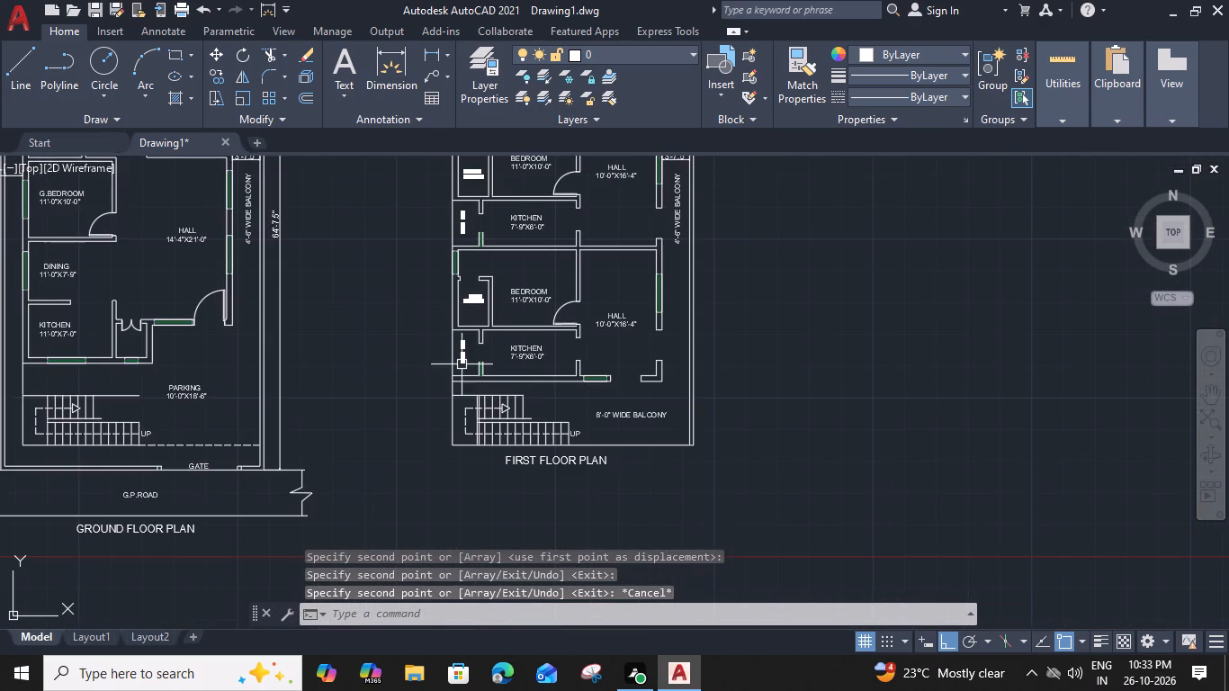
pyautogui.moveTo(360, 407); pyautogui.dragTo(703, 339, button='middle')
pyautogui.scroll(2, 589, 180)
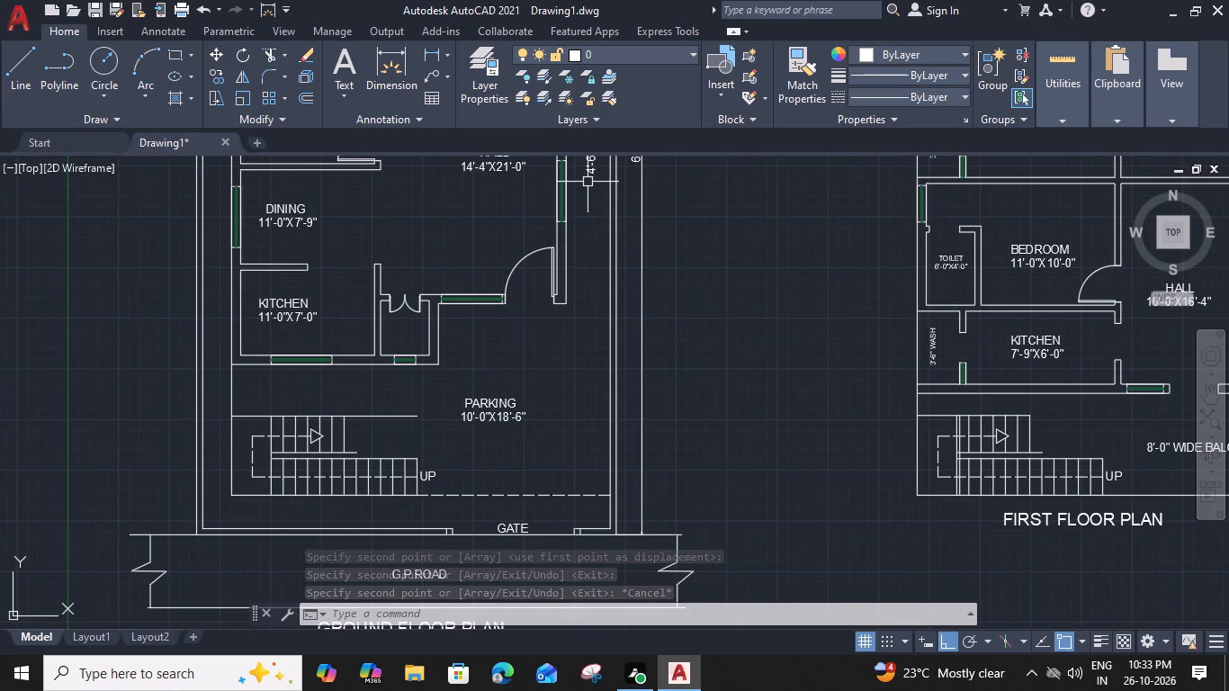
pyautogui.click(511, 284)
pyautogui.write('CO')
pyautogui.press('space')
pyautogui.scroll(2, 530, 381)
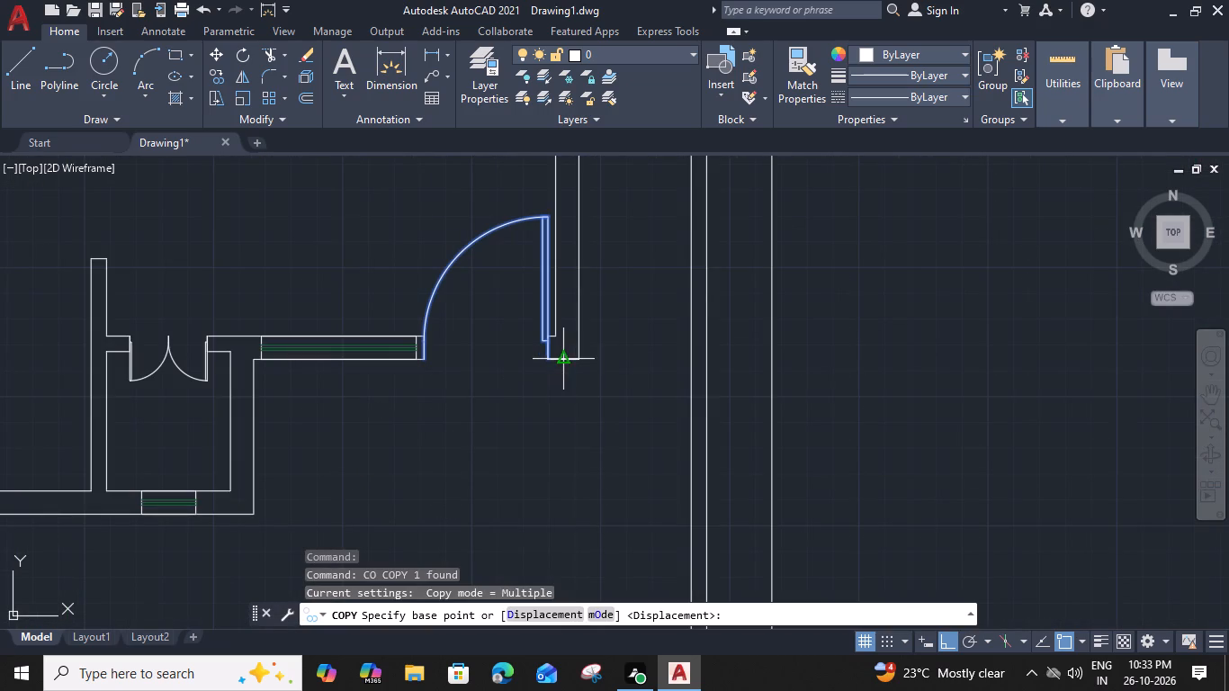
pyautogui.click(550, 359)
pyautogui.scroll(-2, 558, 362)
pyautogui.moveTo(820, 395); pyautogui.dragTo(436, 355, button='middle')
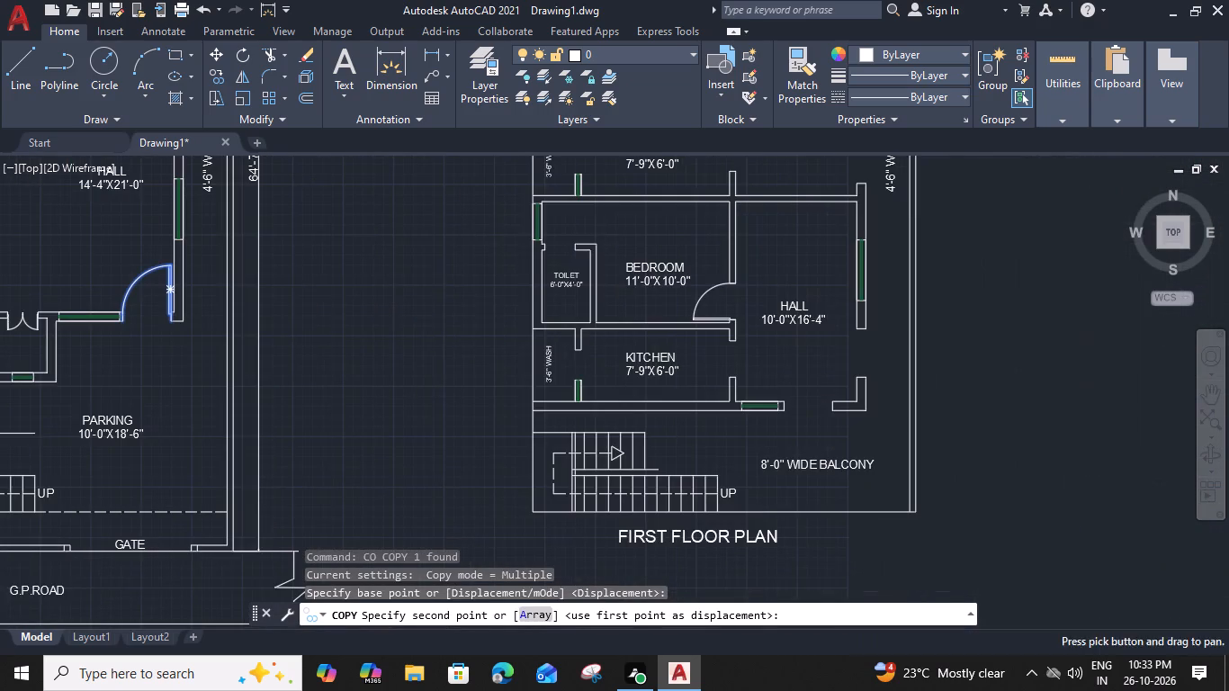
pyautogui.scroll(2, 833, 414)
pyautogui.click(830, 408)
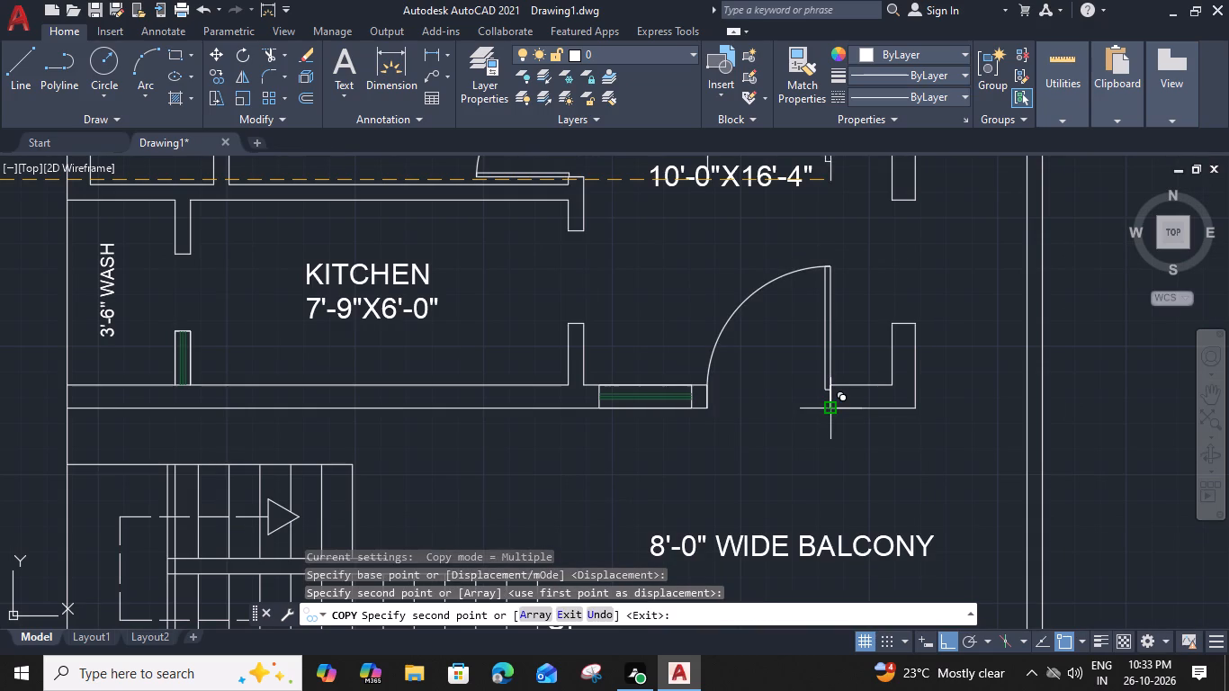
pyautogui.press('Escape')
# Copy the new entrance door to the outer wall corner below the lowest hall's opening onto the 4'-6" wide balcony.
pyautogui.click(846, 292)
pyautogui.click(752, 311)
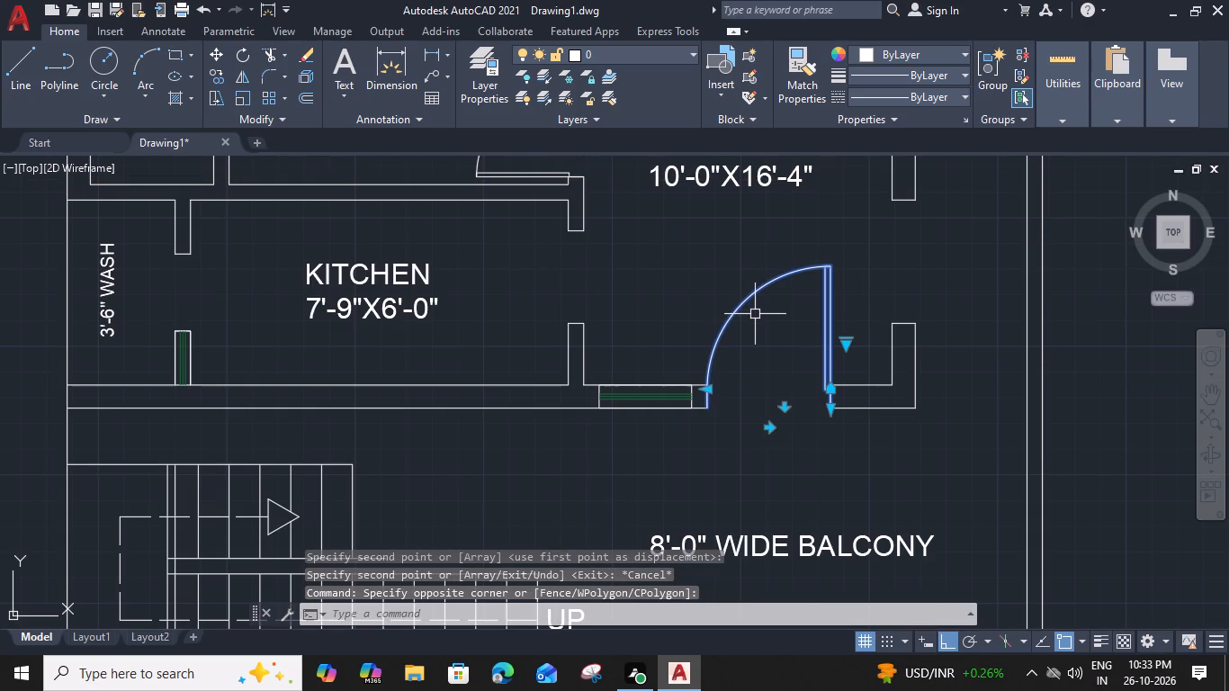
pyautogui.write('CO')
pyautogui.press('space')
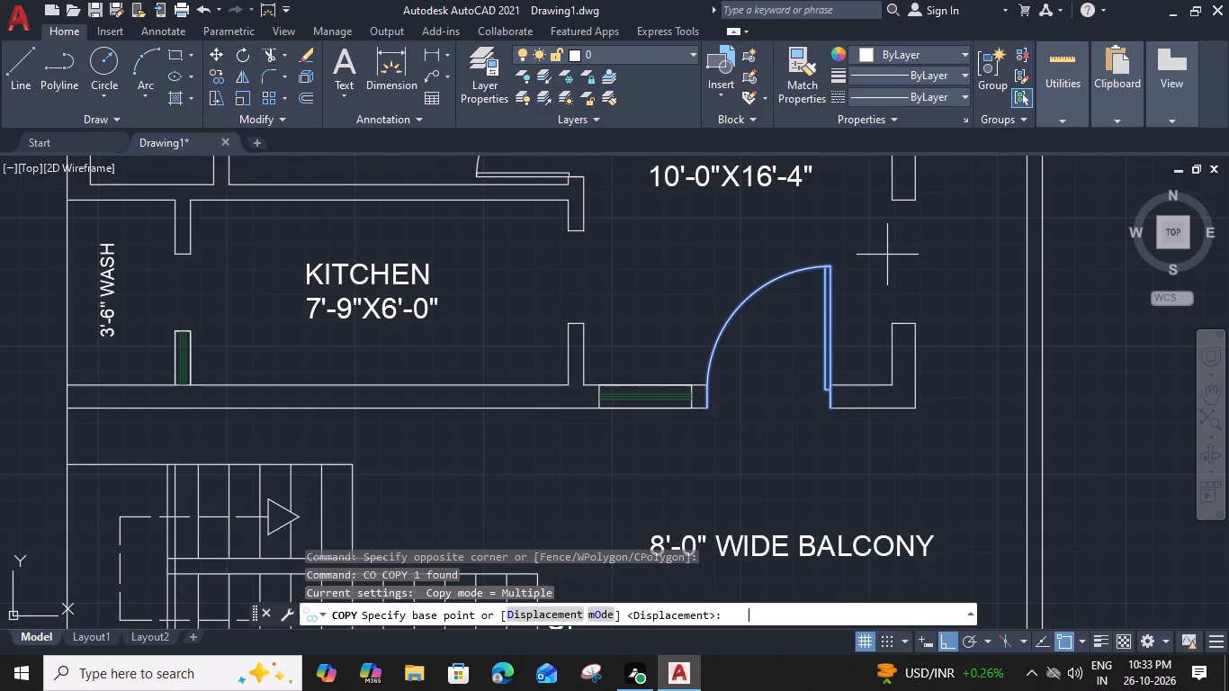
pyautogui.click(828, 410)
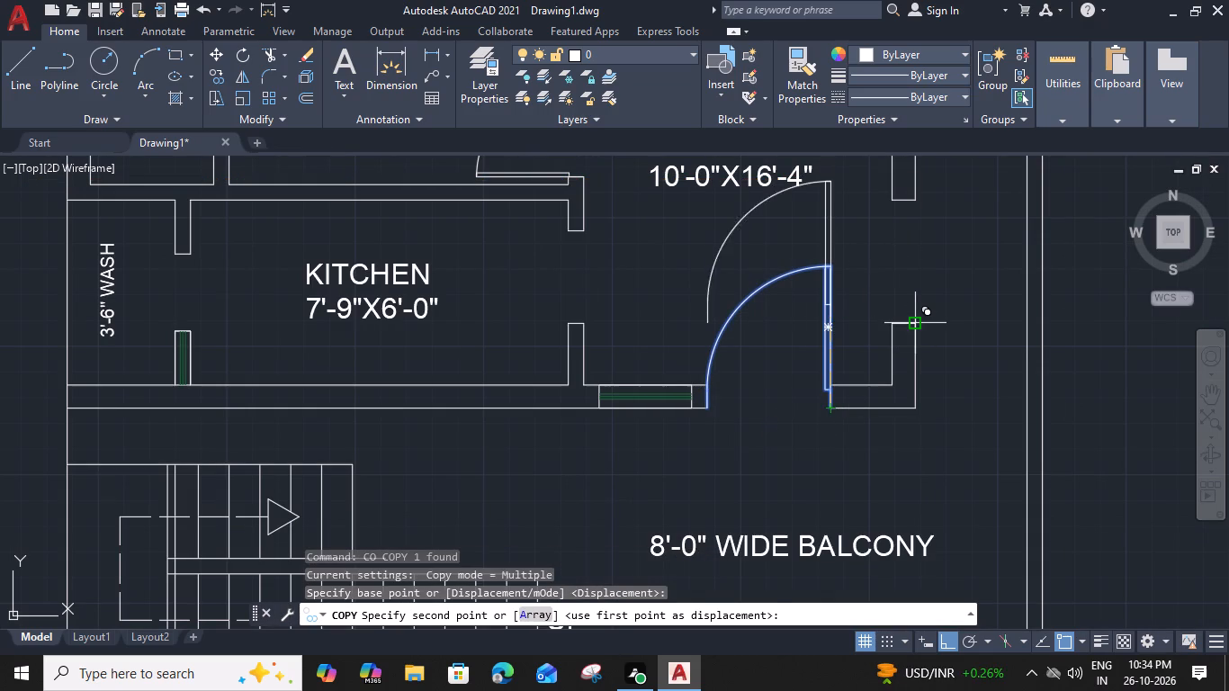
pyautogui.click(917, 325)
pyautogui.press('Escape')
# Rotate the copied door 90° counterclockwise and move it up to the wall end, filling the 4'-6" wide balcony opening.
pyautogui.click(937, 249)
pyautogui.click(876, 277)
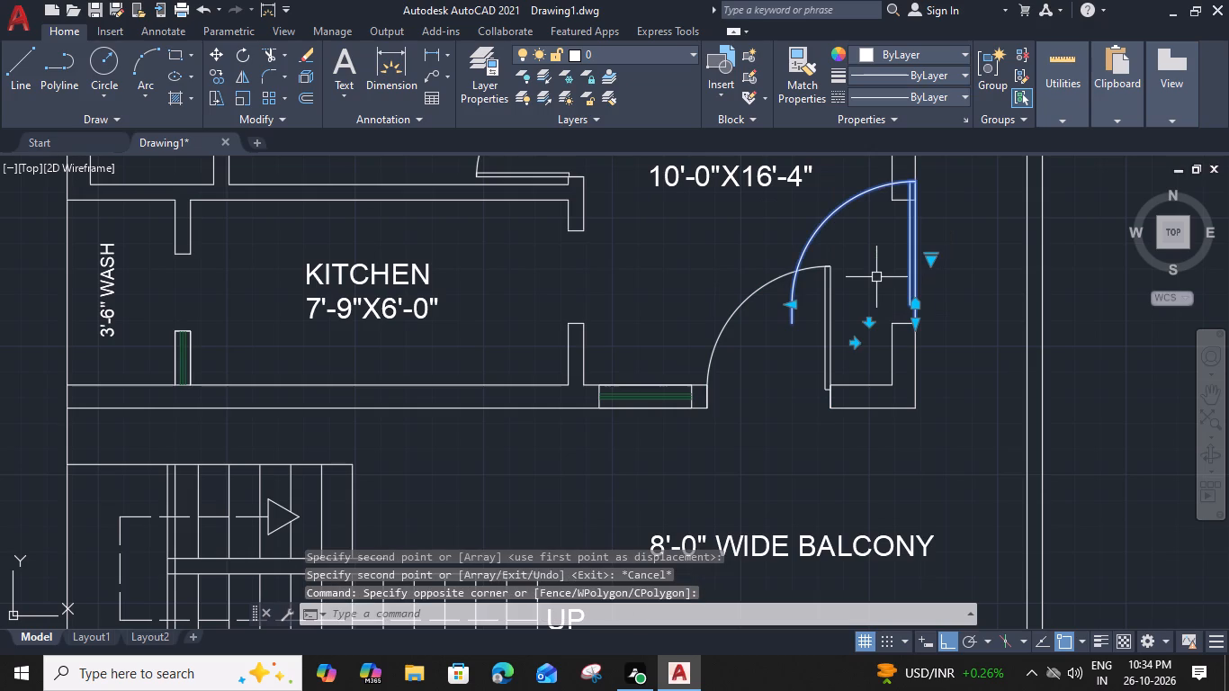
pyautogui.write('RO')
pyautogui.press('space')
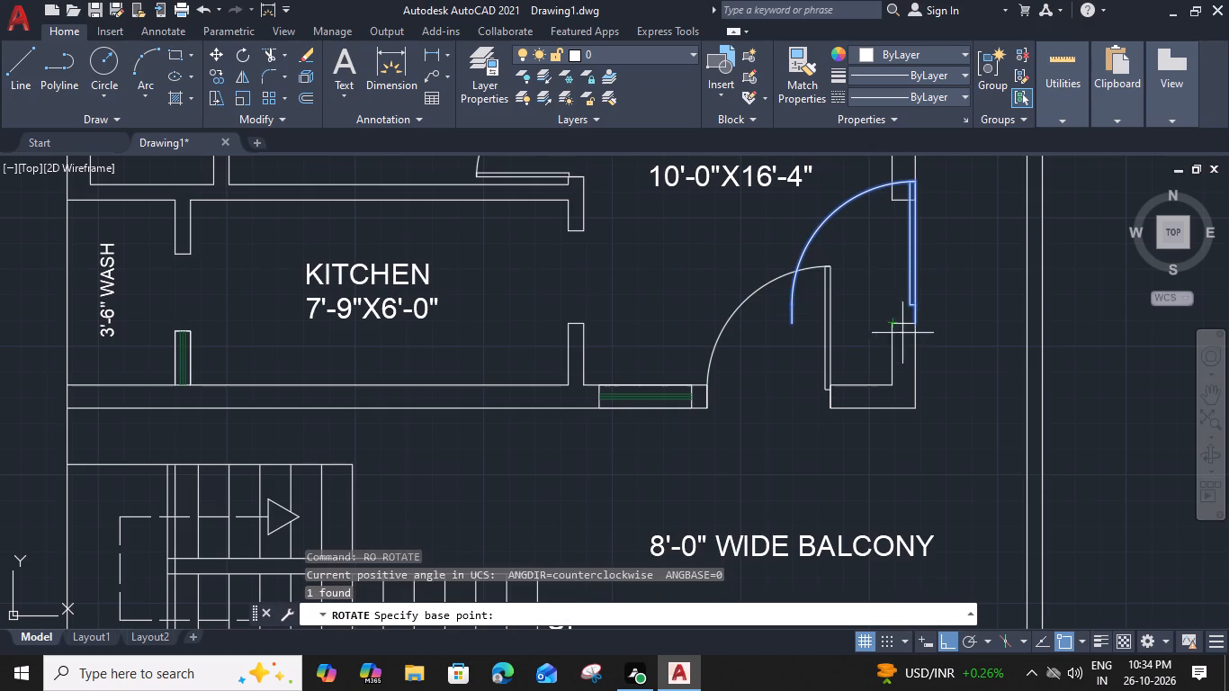
pyautogui.click(918, 325)
pyautogui.click(916, 198)
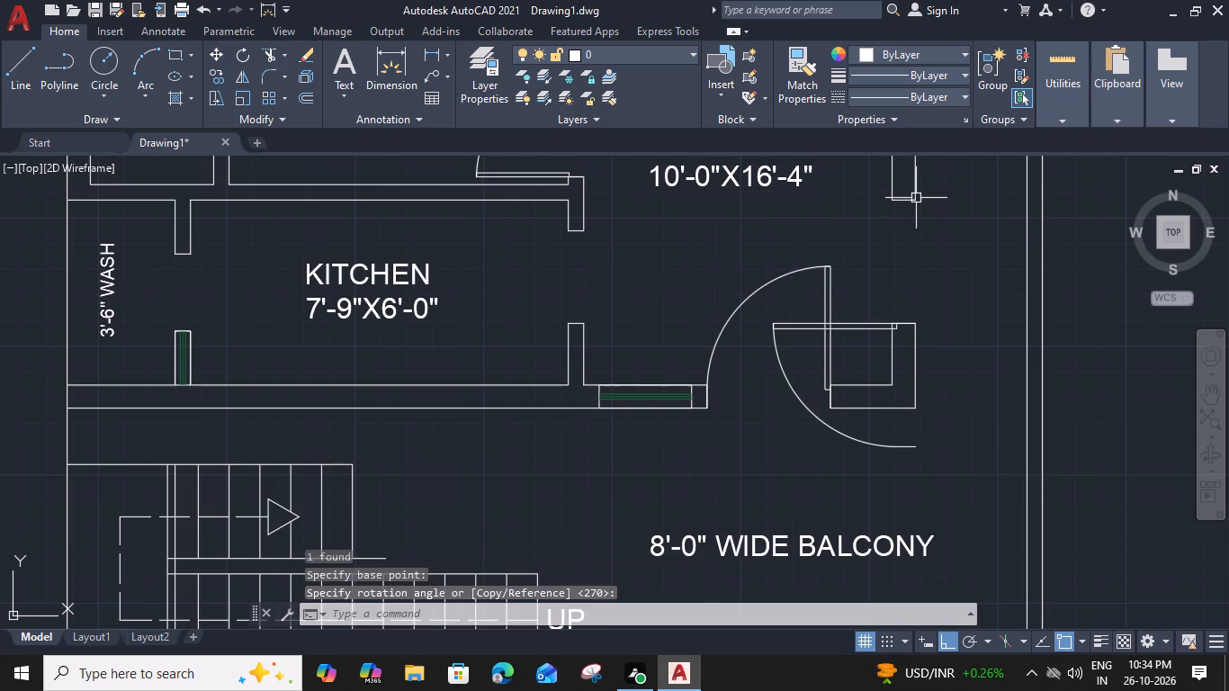
pyautogui.click(874, 319)
pyautogui.write('M')
pyautogui.press('space')
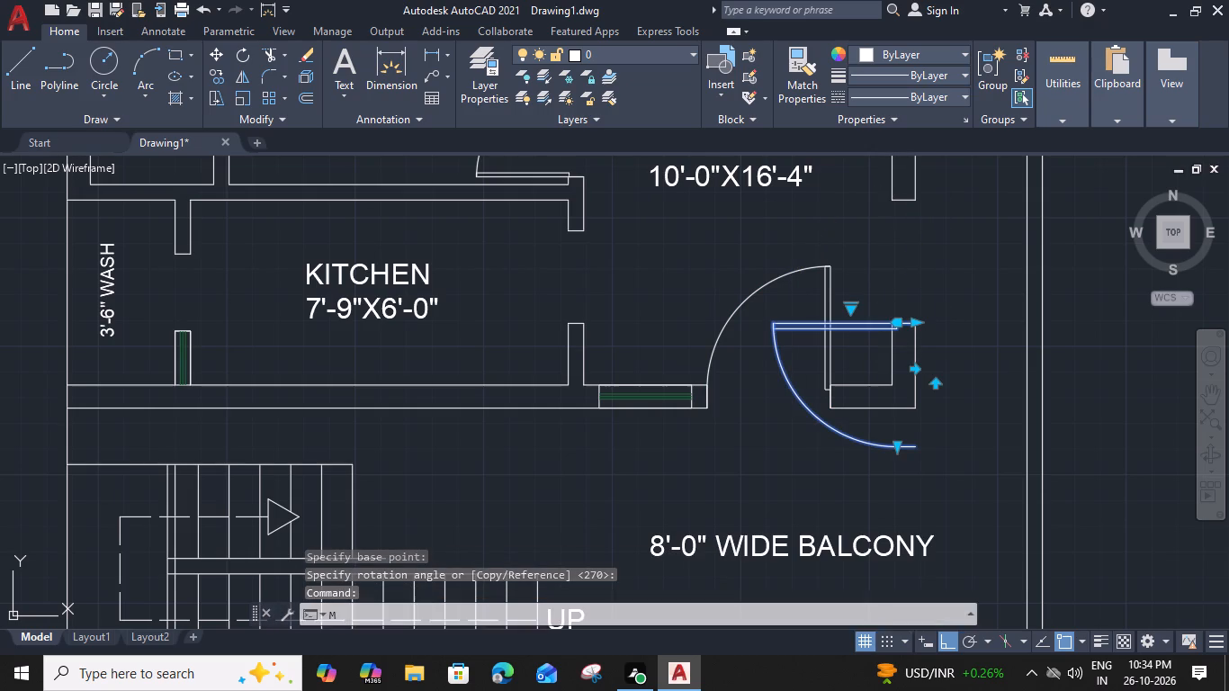
pyautogui.click(917, 322)
pyautogui.click(920, 194)
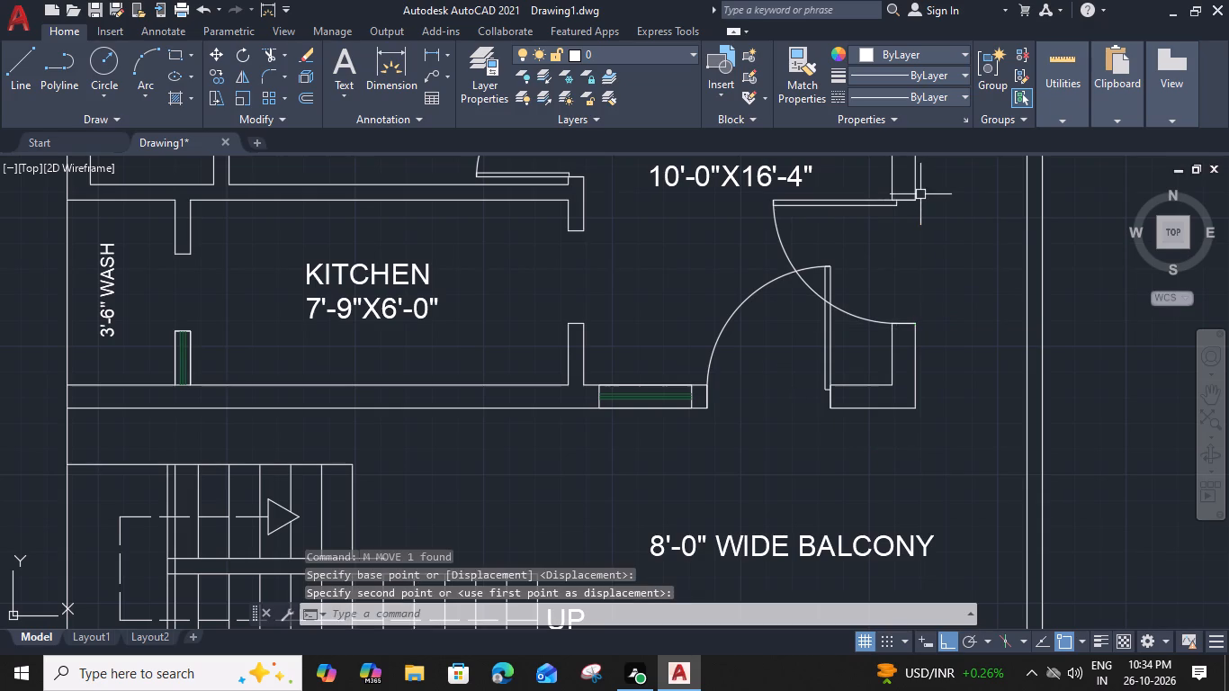
# Reduce the opening angle of the 8'-0" wide balcony door to about 60°.
pyautogui.moveTo(926, 321); pyautogui.dragTo(849, 338, button='middle')
pyautogui.click(783, 337)
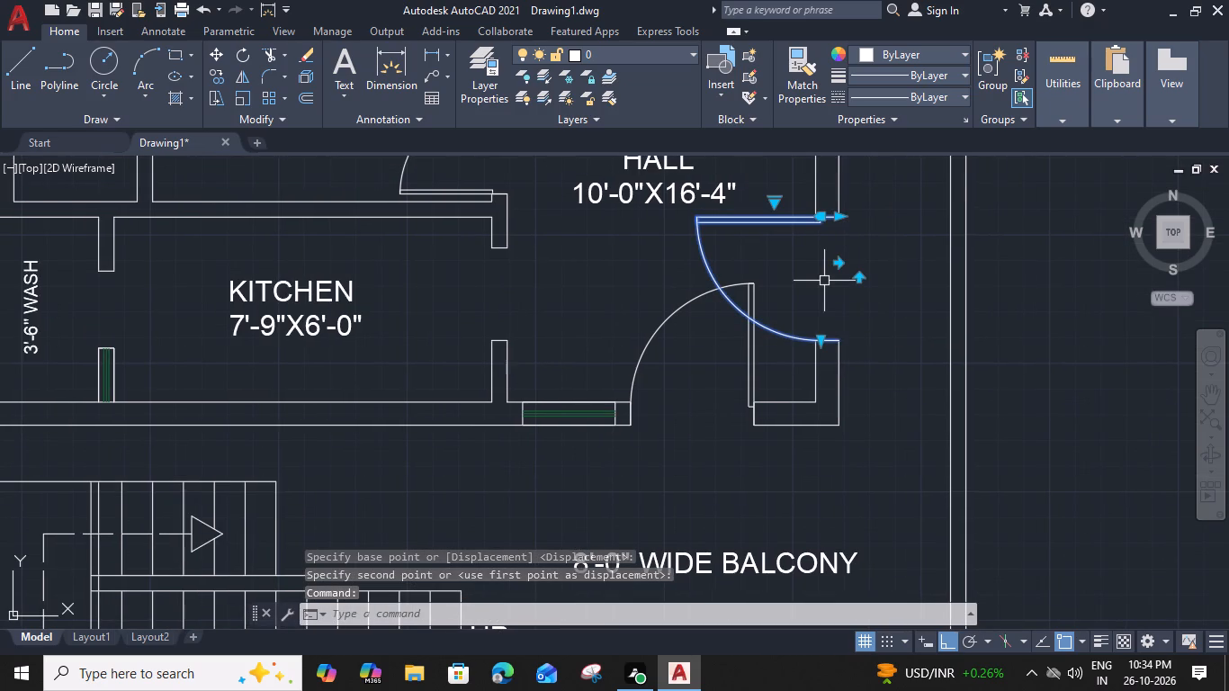
pyautogui.click(749, 364)
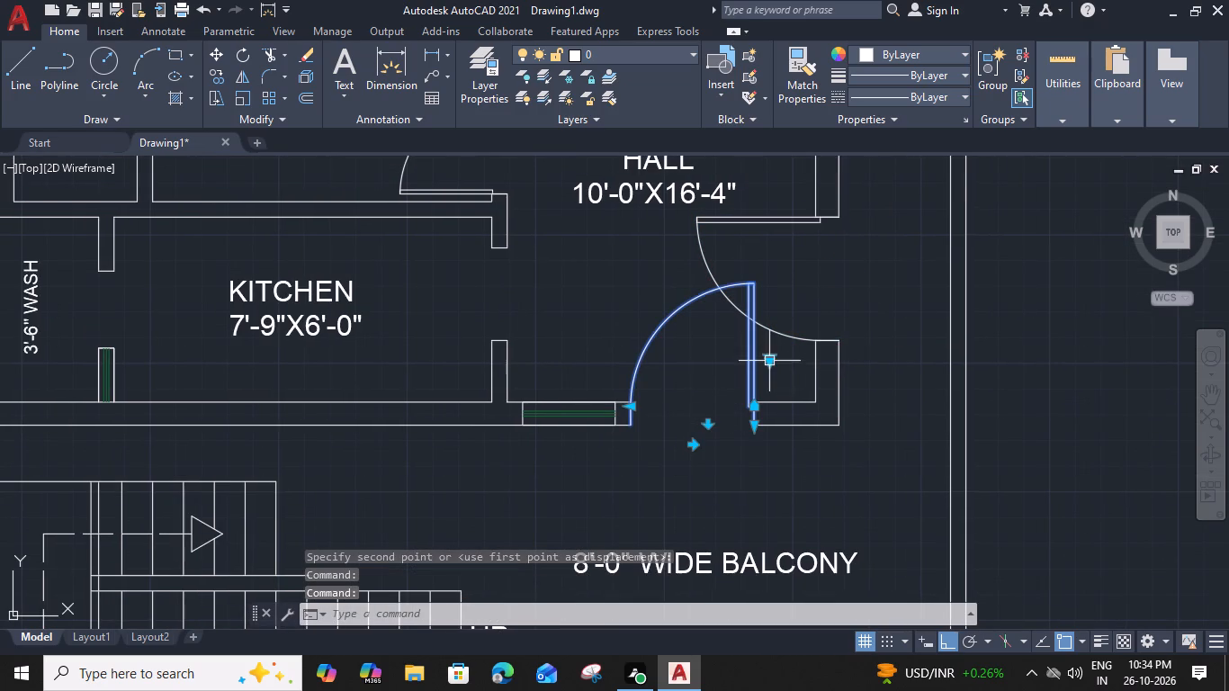
pyautogui.click(771, 357)
pyautogui.click(814, 408)
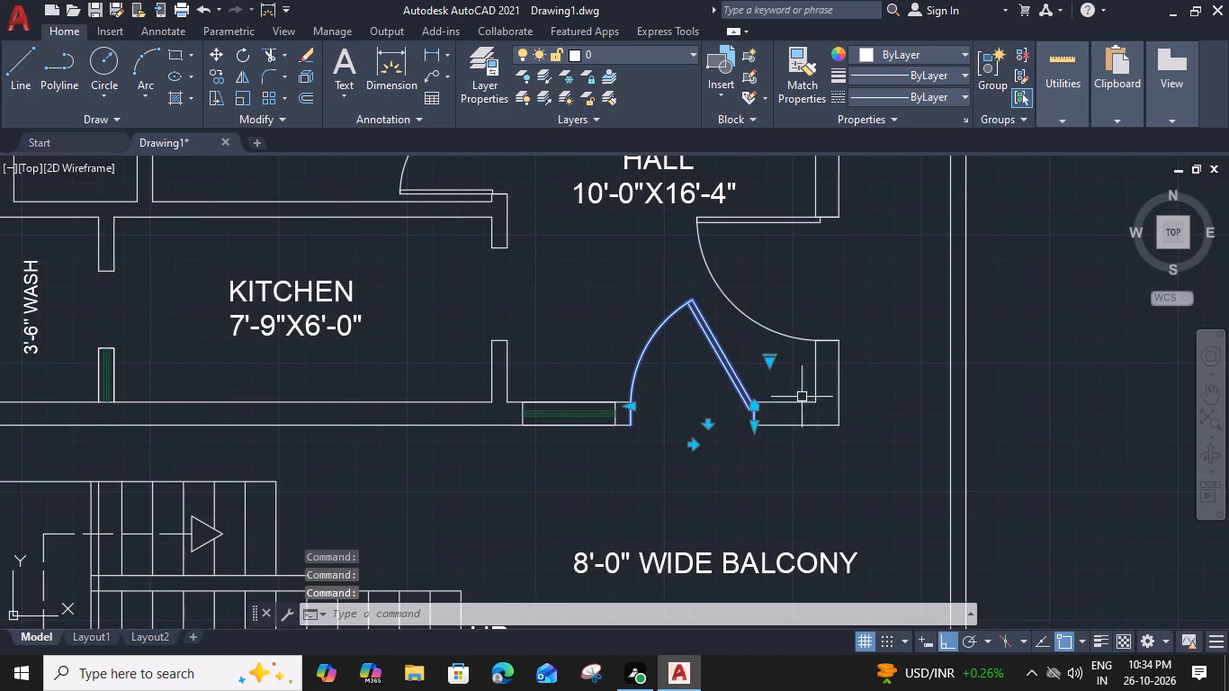
pyautogui.press('Escape')
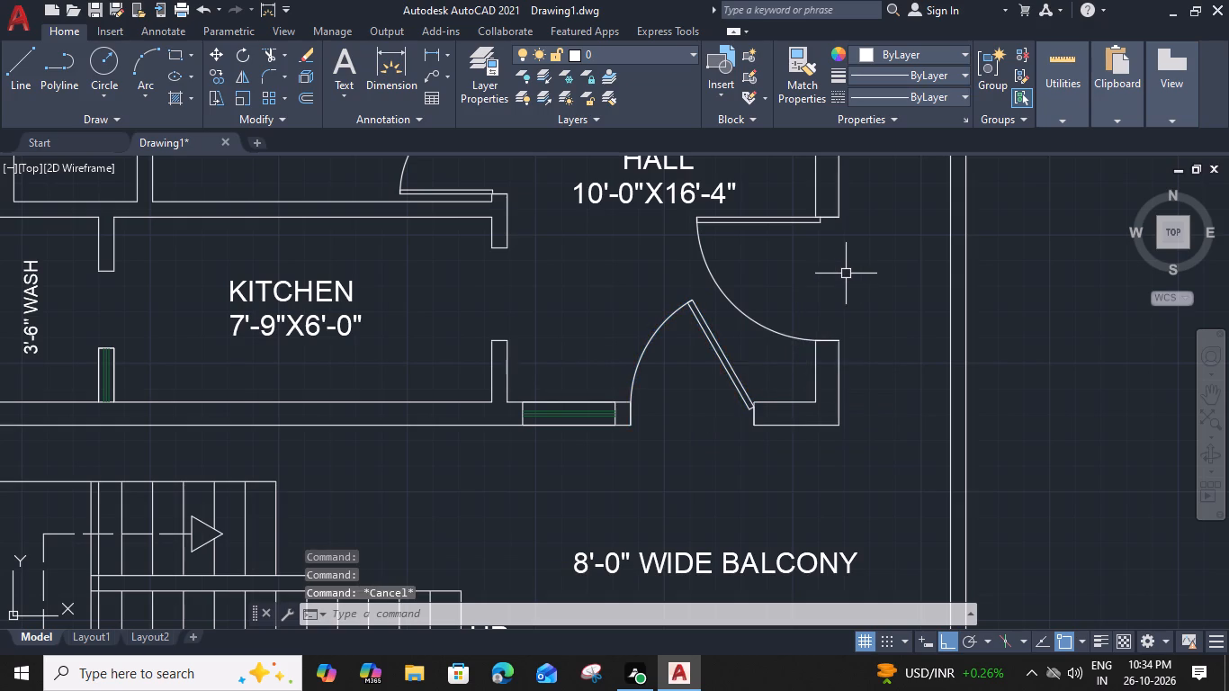
# Copy the lowest hall's 4'-6" wide balcony door into the matching balcony openings of the middle and topmost halls.
pyautogui.scroll(-2, 846, 274)
pyautogui.moveTo(852, 275); pyautogui.dragTo(822, 324, button='middle')
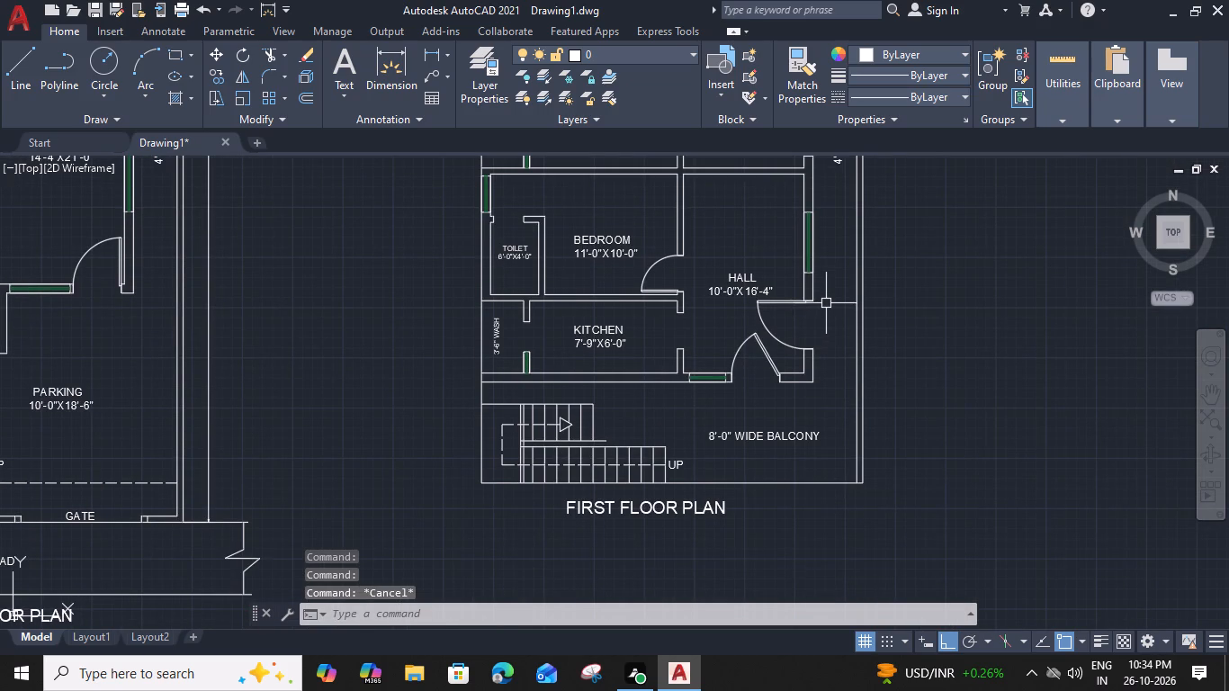
pyautogui.click(786, 301)
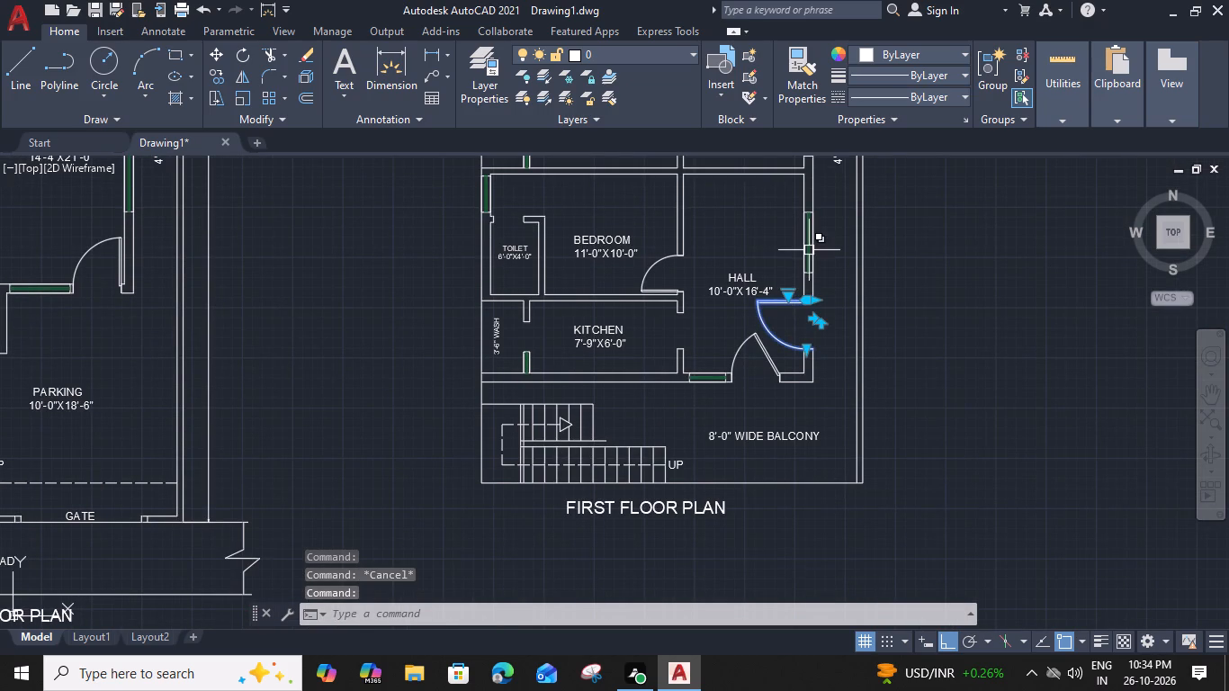
pyautogui.write('CO')
pyautogui.press('space')
pyautogui.scroll(3, 834, 313)
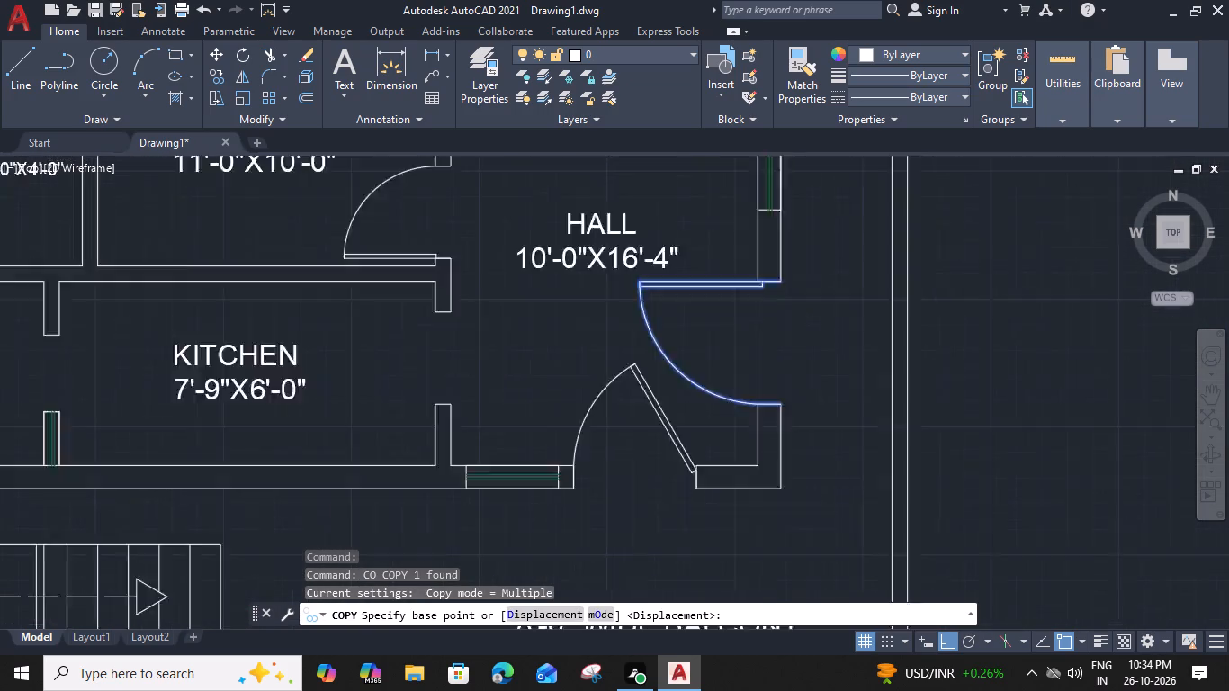
pyautogui.click(755, 265)
pyautogui.scroll(-3, 755, 265)
pyautogui.moveTo(754, 231); pyautogui.dragTo(730, 500, button='middle')
pyautogui.scroll(3, 732, 211)
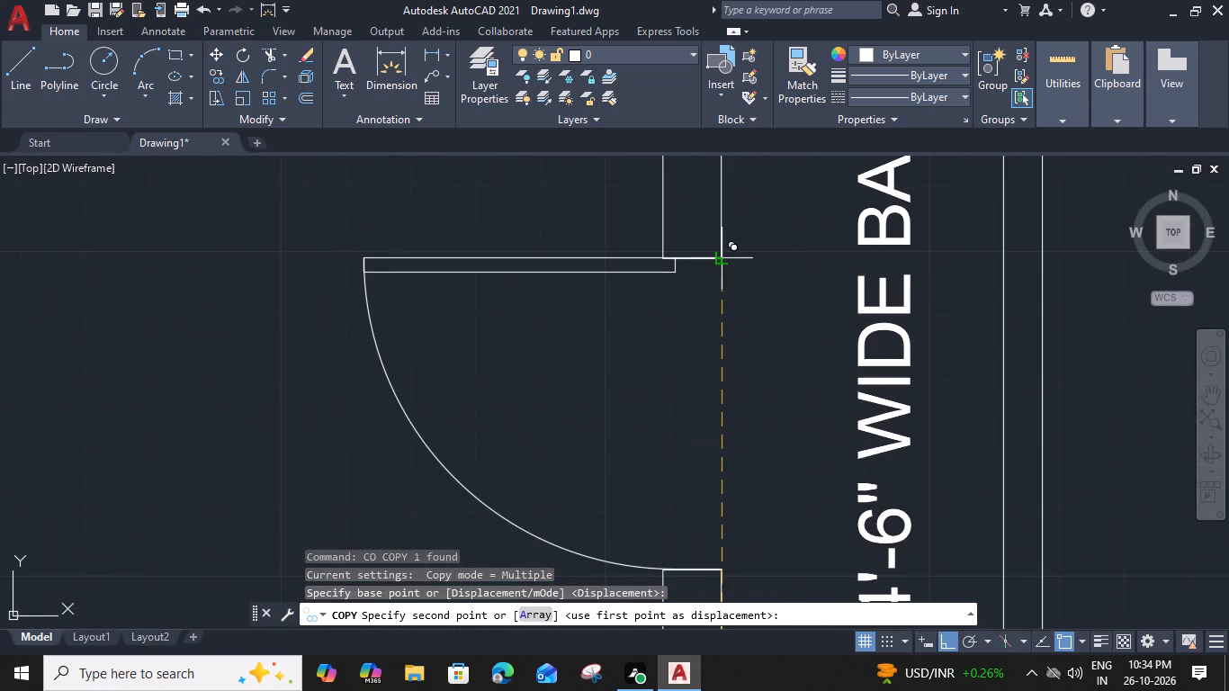
pyautogui.click(722, 264)
pyautogui.scroll(-3, 722, 264)
pyautogui.moveTo(720, 222); pyautogui.dragTo(693, 440, button='middle')
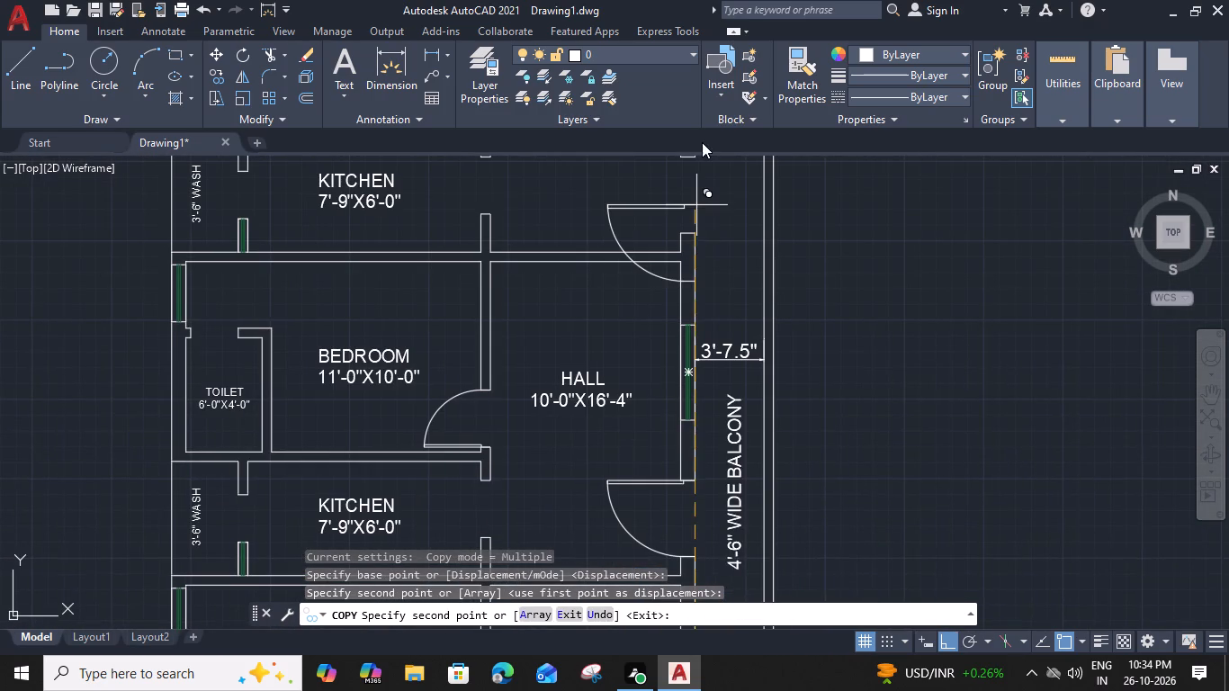
pyautogui.moveTo(691, 204); pyautogui.dragTo(683, 299, button='middle')
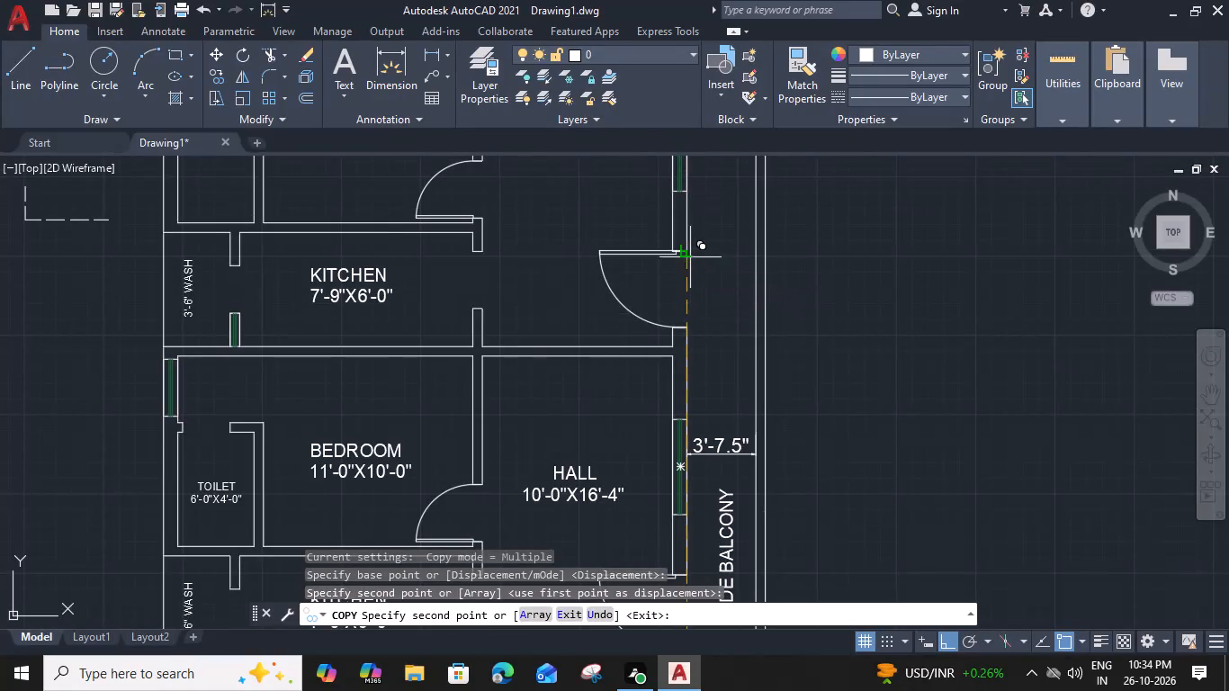
pyautogui.click(687, 252)
pyautogui.press('Escape')
# Flip the topmost and middle halls' balcony doors so each is hinged at the lower end of its opening.
pyautogui.click(632, 252)
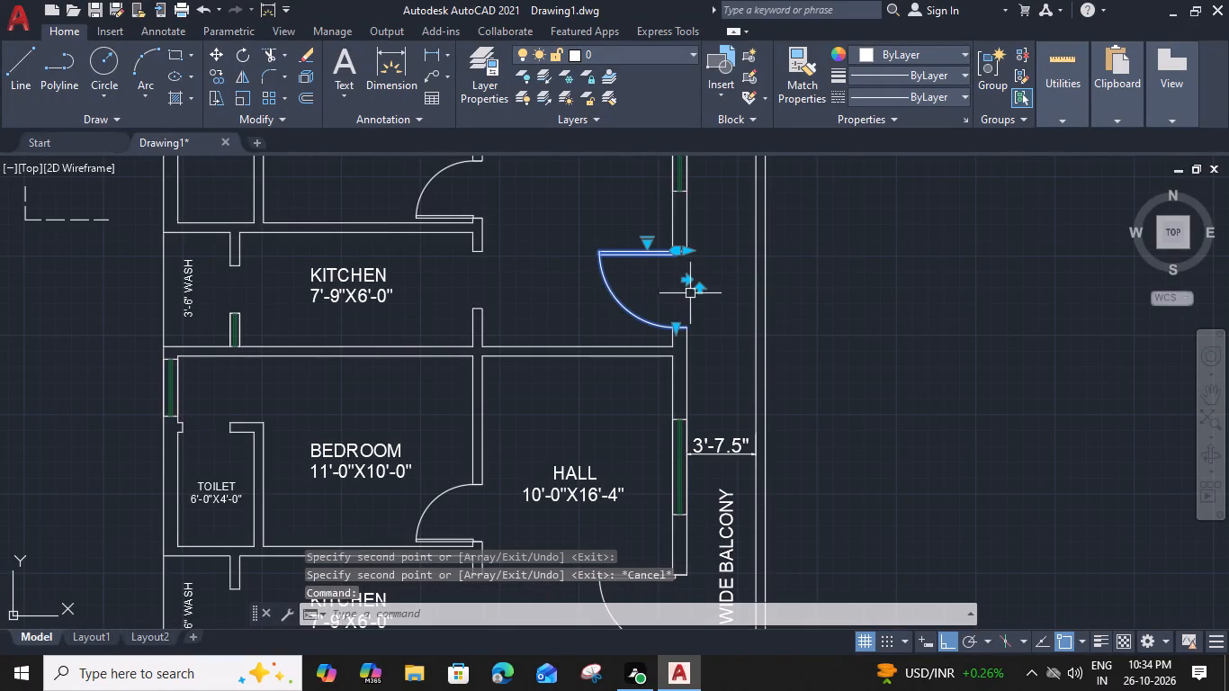
pyautogui.click(702, 287)
pyautogui.moveTo(695, 395); pyautogui.dragTo(696, 220, button='middle')
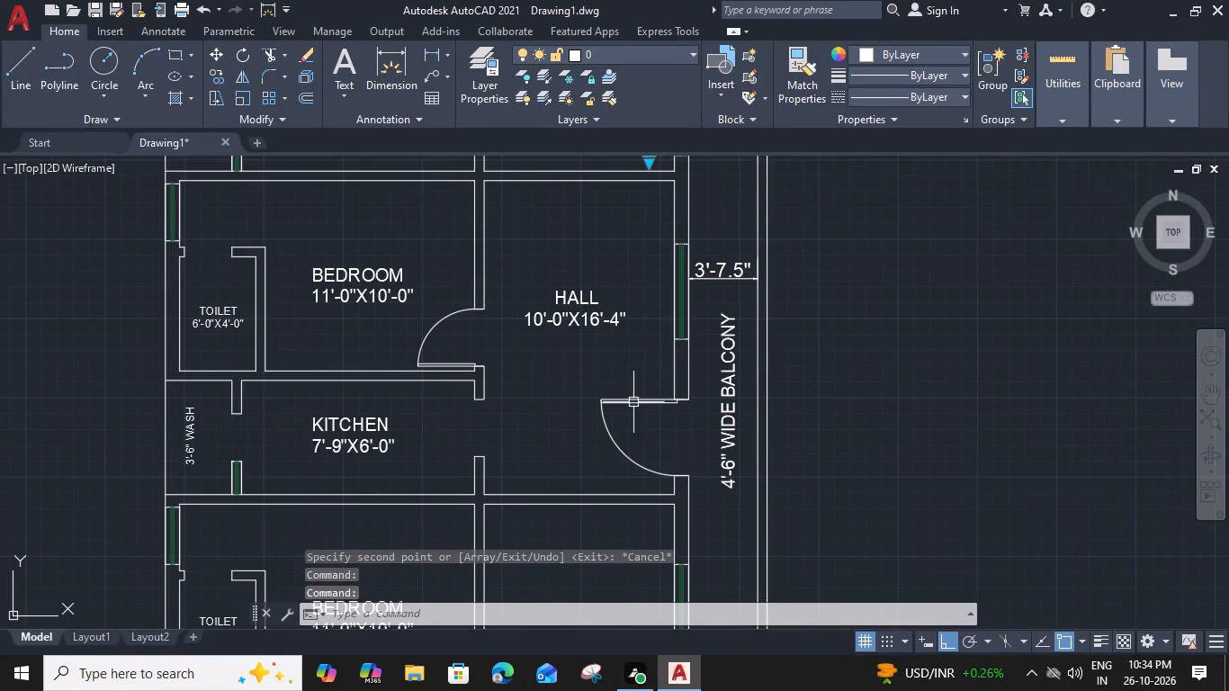
pyautogui.click(629, 397)
pyautogui.click(700, 434)
pyautogui.press('Escape')
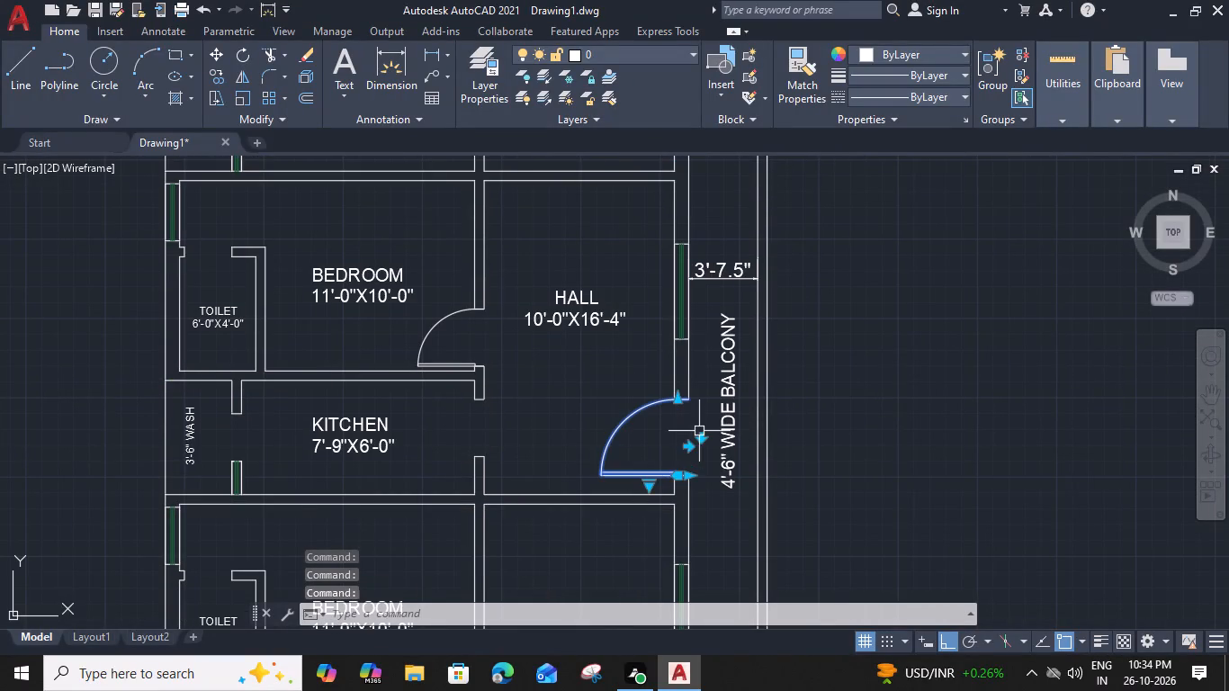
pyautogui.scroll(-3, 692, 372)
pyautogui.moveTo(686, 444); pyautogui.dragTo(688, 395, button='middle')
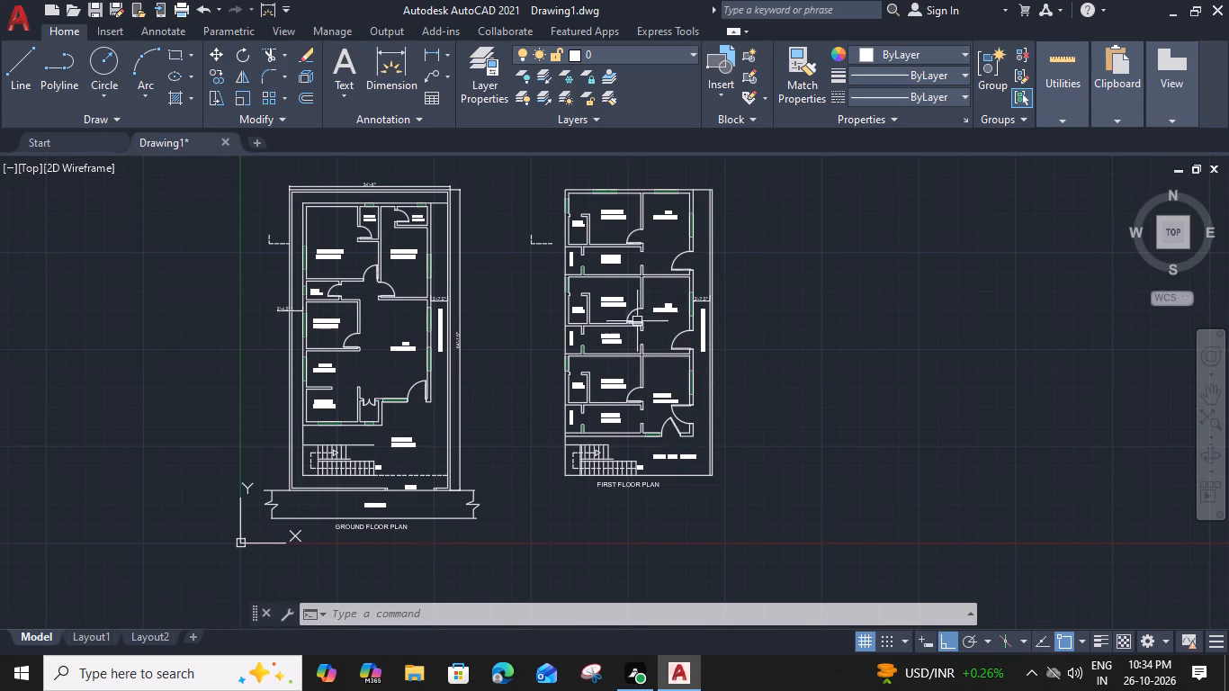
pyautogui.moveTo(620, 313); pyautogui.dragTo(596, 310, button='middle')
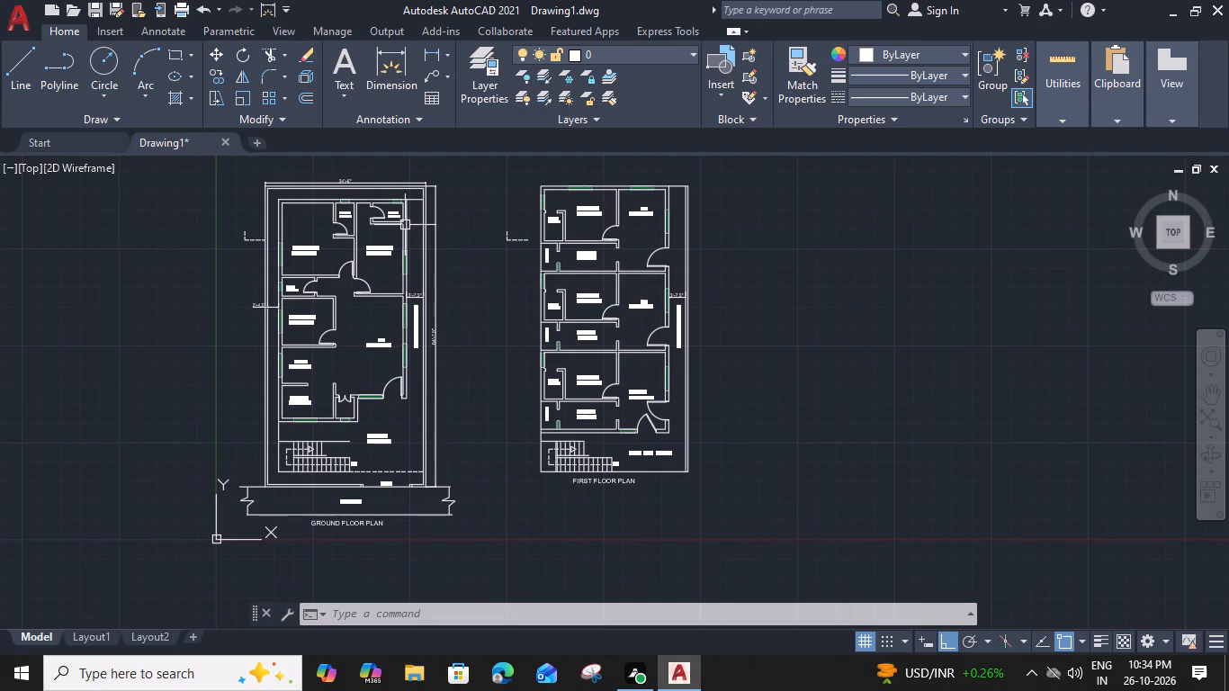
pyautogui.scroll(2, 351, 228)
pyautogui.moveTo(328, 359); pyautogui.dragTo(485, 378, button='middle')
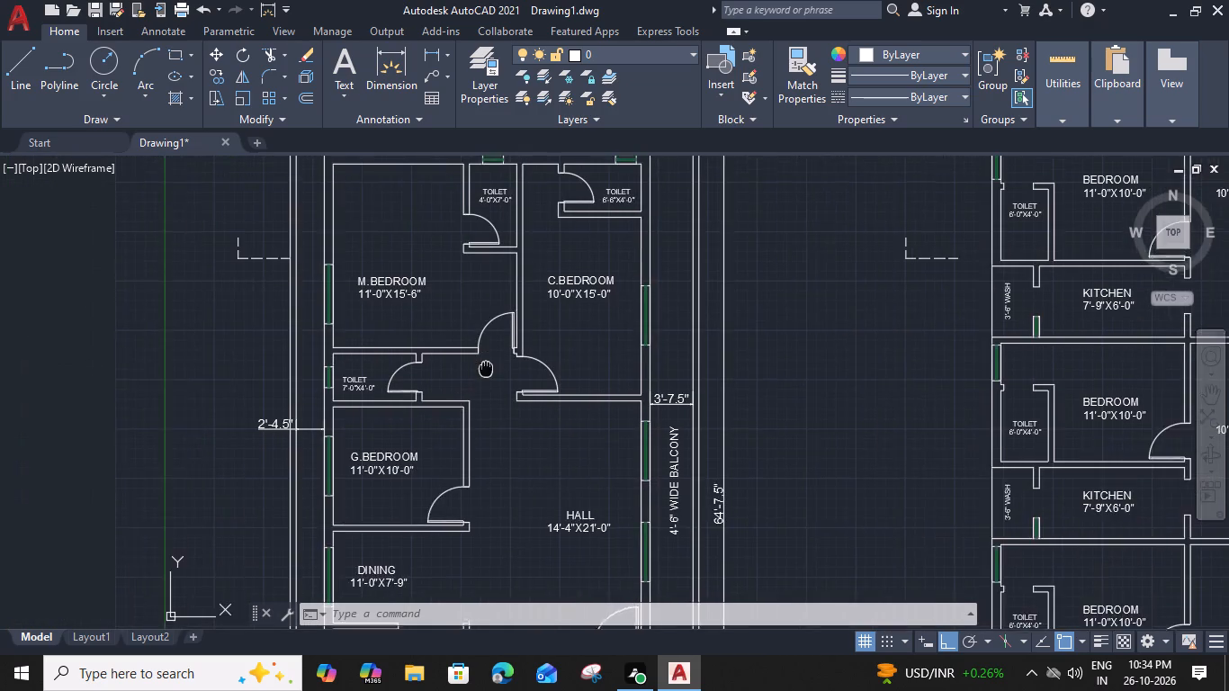
# Copy the ground floor M.Bedroom's 4'-0"X7'-0" toilet door to the topmost toilet opening of the first floor plan.
pyautogui.moveTo(485, 378); pyautogui.dragTo(483, 417, button='middle')
pyautogui.click(492, 291)
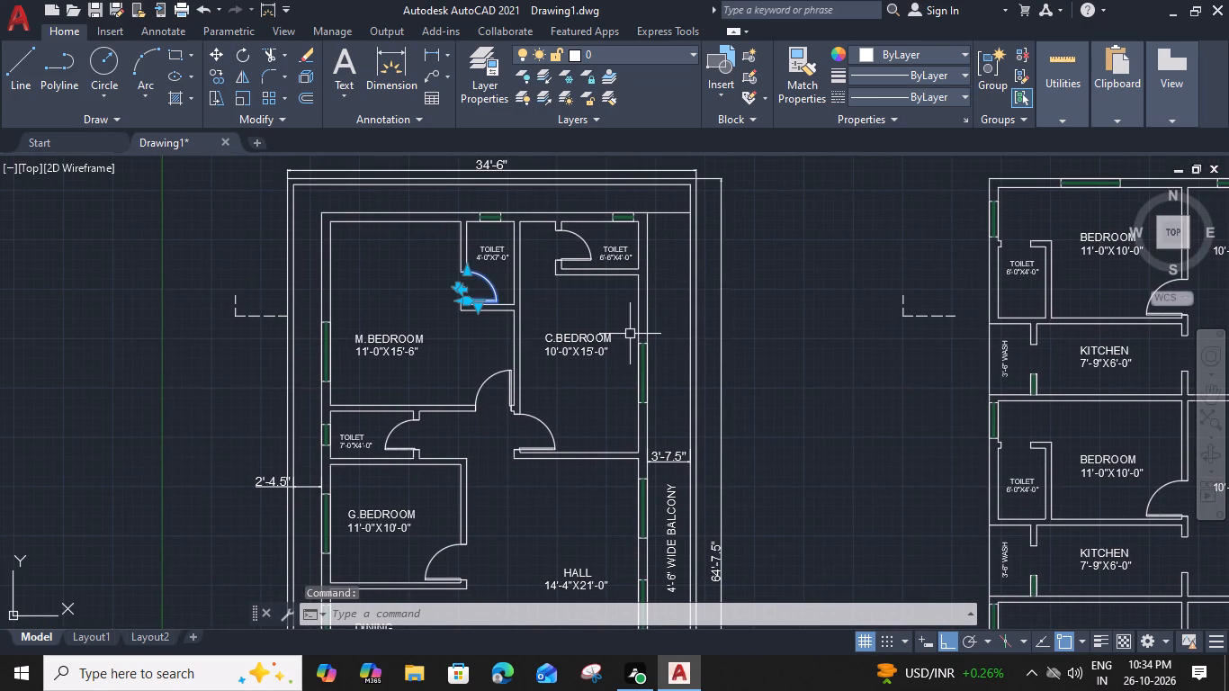
pyautogui.press('c')
pyautogui.write('O')
pyautogui.press('space')
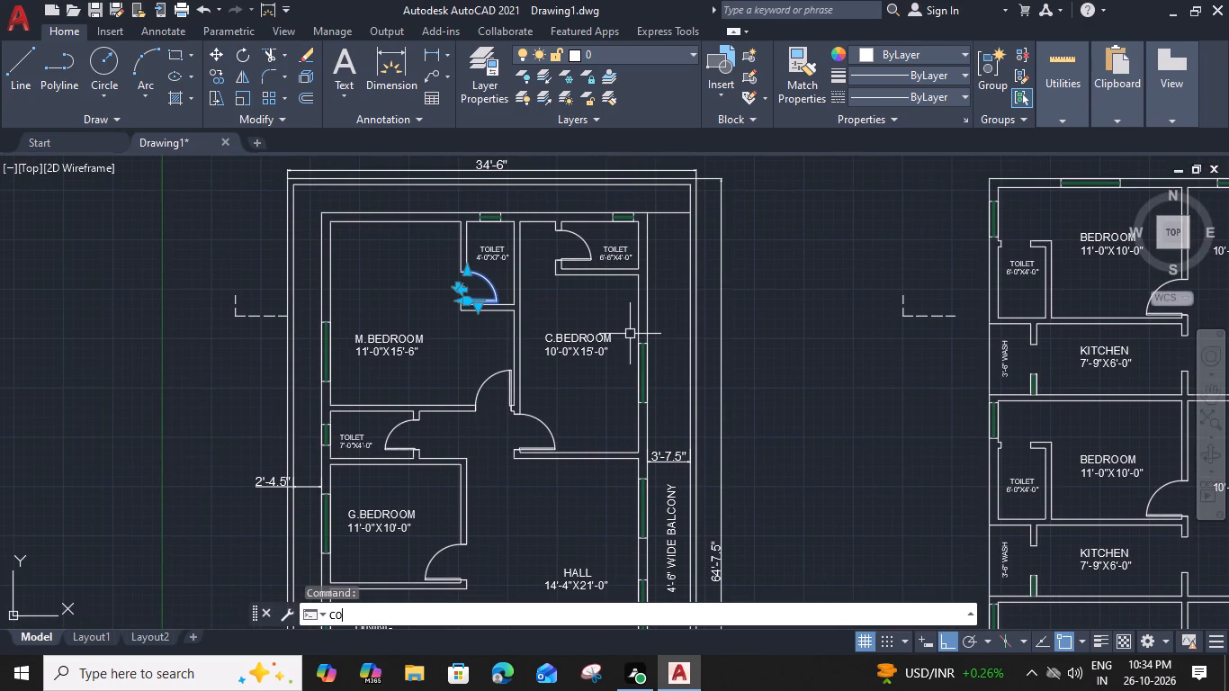
pyautogui.scroll(3, 540, 297)
pyautogui.moveTo(363, 303); pyautogui.dragTo(628, 279, button='middle')
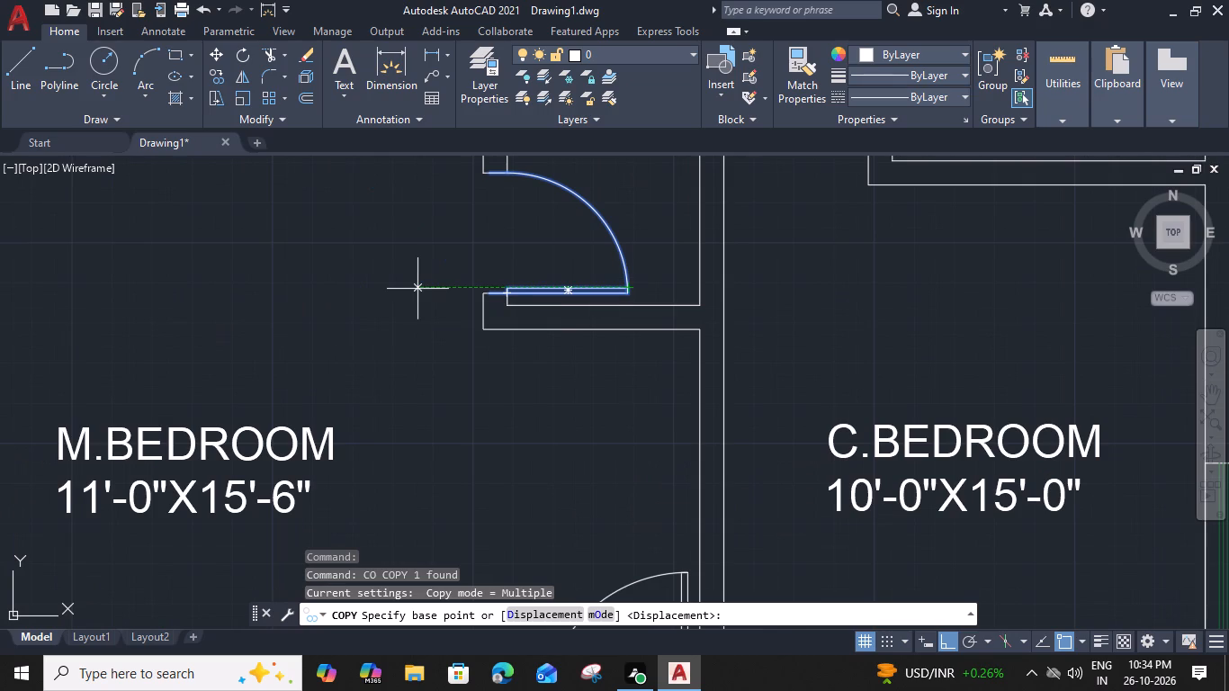
pyautogui.scroll(2, 489, 298)
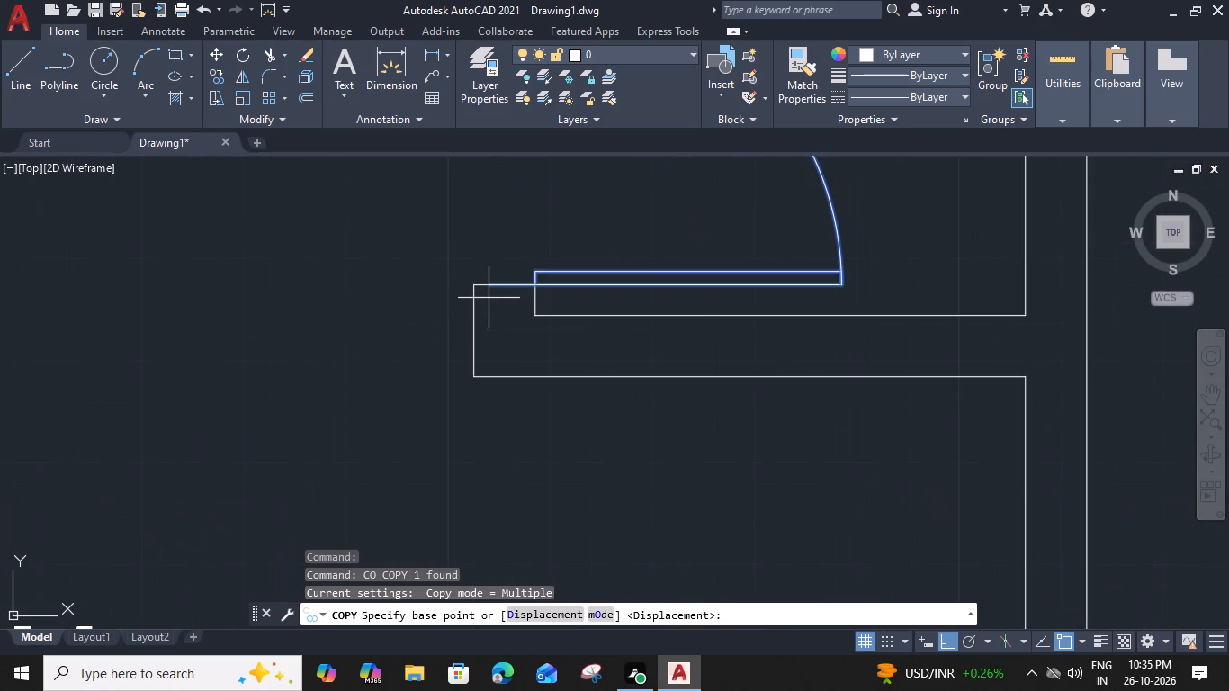
pyautogui.click(489, 286)
pyautogui.scroll(-4, 489, 286)
pyautogui.moveTo(835, 289); pyautogui.dragTo(312, 295, button='middle')
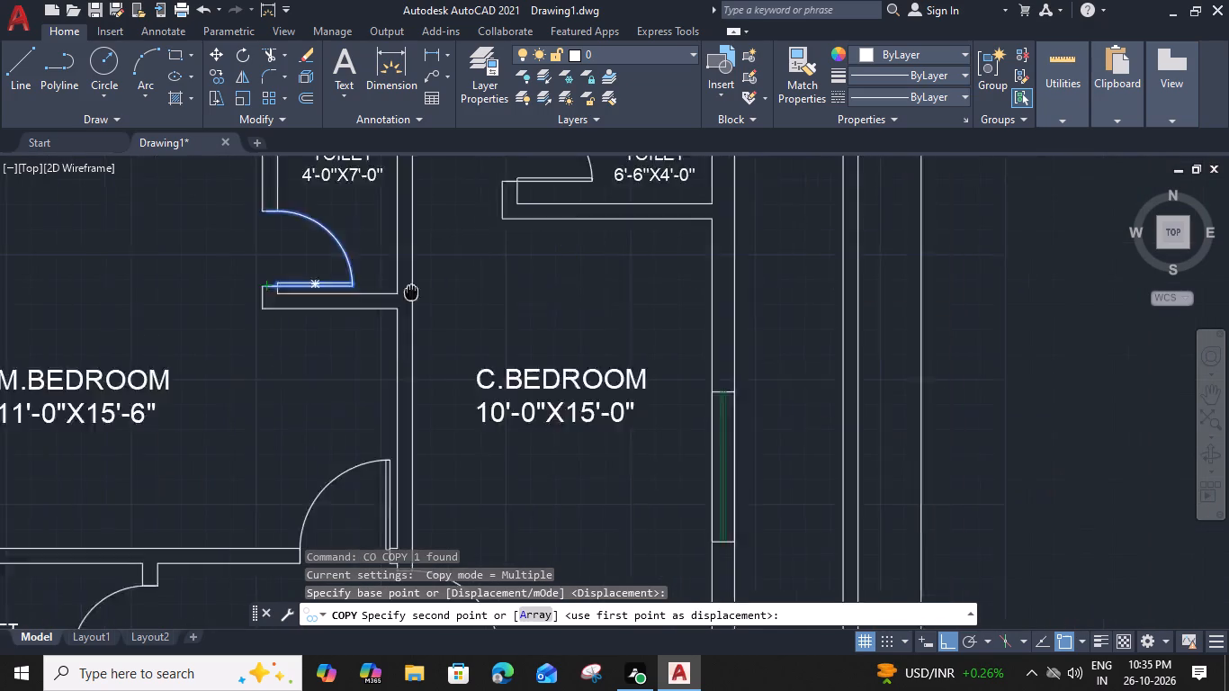
pyautogui.moveTo(312, 295); pyautogui.dragTo(297, 296, button='middle')
pyautogui.scroll(-3, 507, 296)
pyautogui.scroll(2, 703, 296)
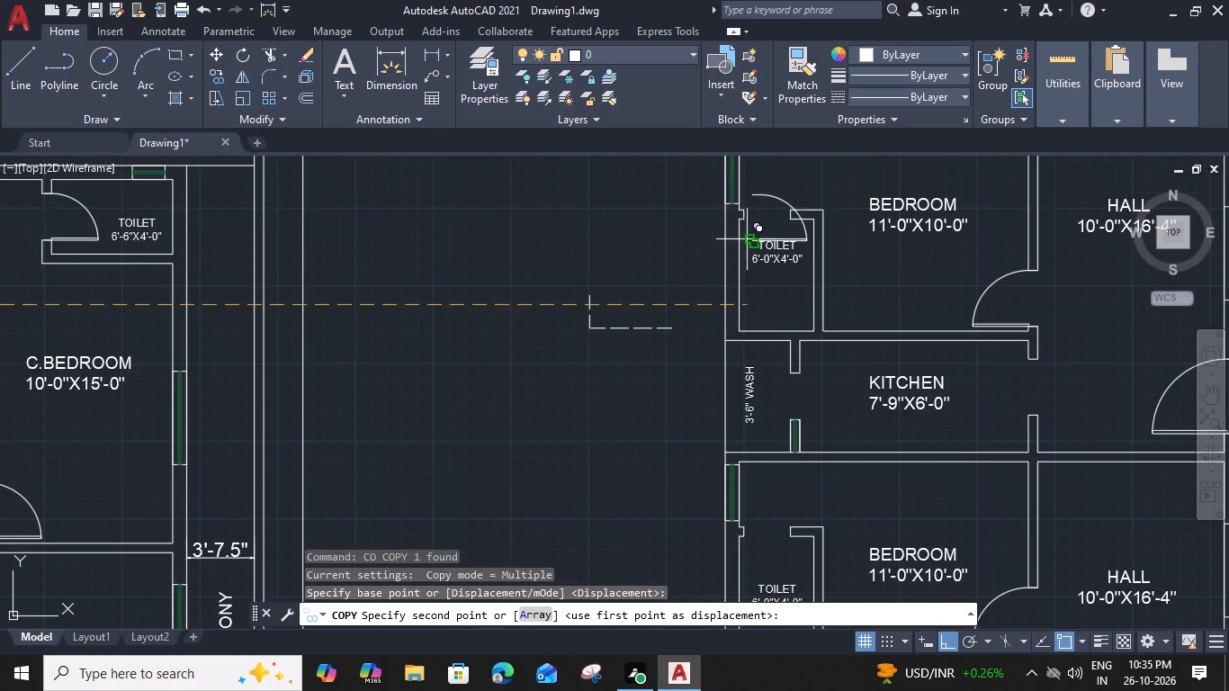
pyautogui.scroll(2, 742, 225)
pyautogui.click(746, 187)
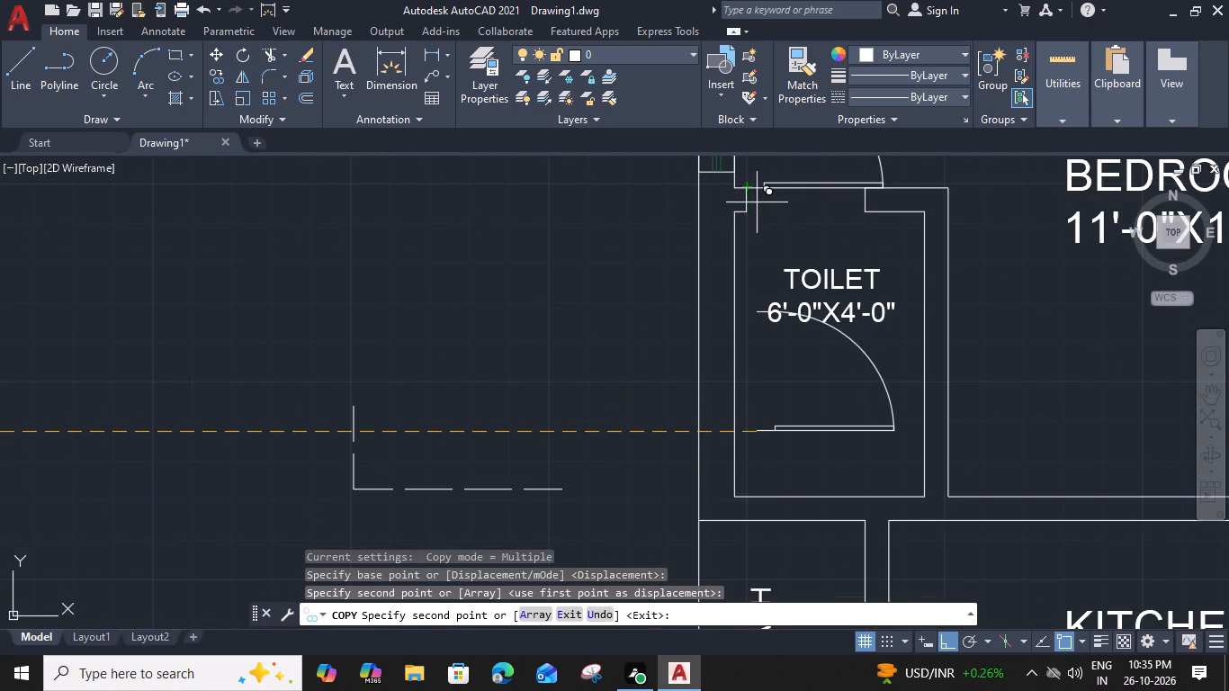
pyautogui.press('Escape')
# Rotate the copied toilet door 270° and move it onto the wall corner so it fills the topmost toilet opening.
pyautogui.click(793, 182)
pyautogui.write('RO')
pyautogui.press('space')
pyautogui.click(742, 188)
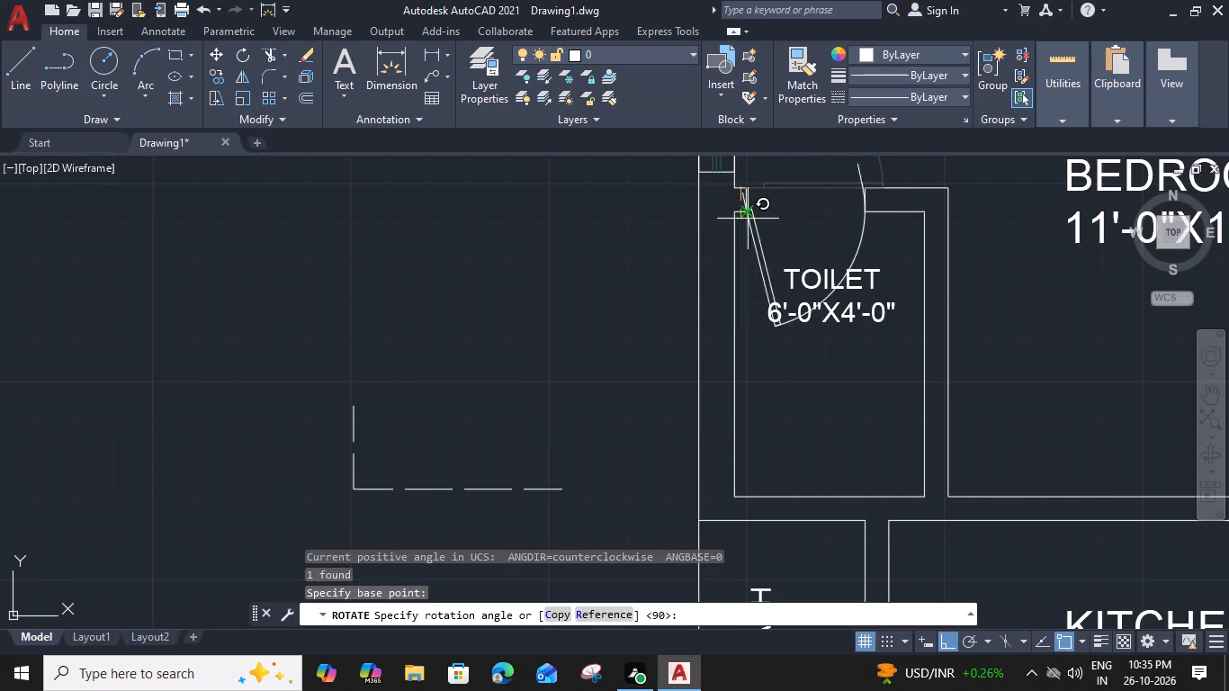
pyautogui.scroll(3, 740, 229)
pyautogui.moveTo(738, 181); pyautogui.dragTo(727, 292, button='middle')
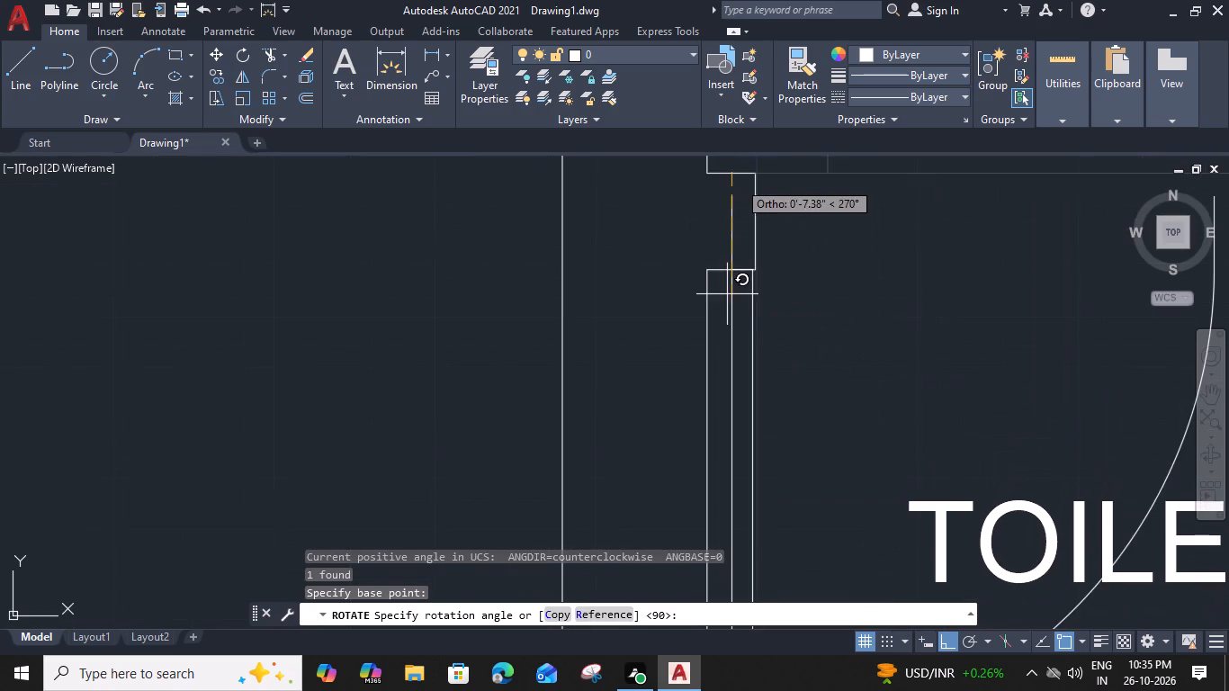
pyautogui.click(731, 272)
pyautogui.click(732, 306)
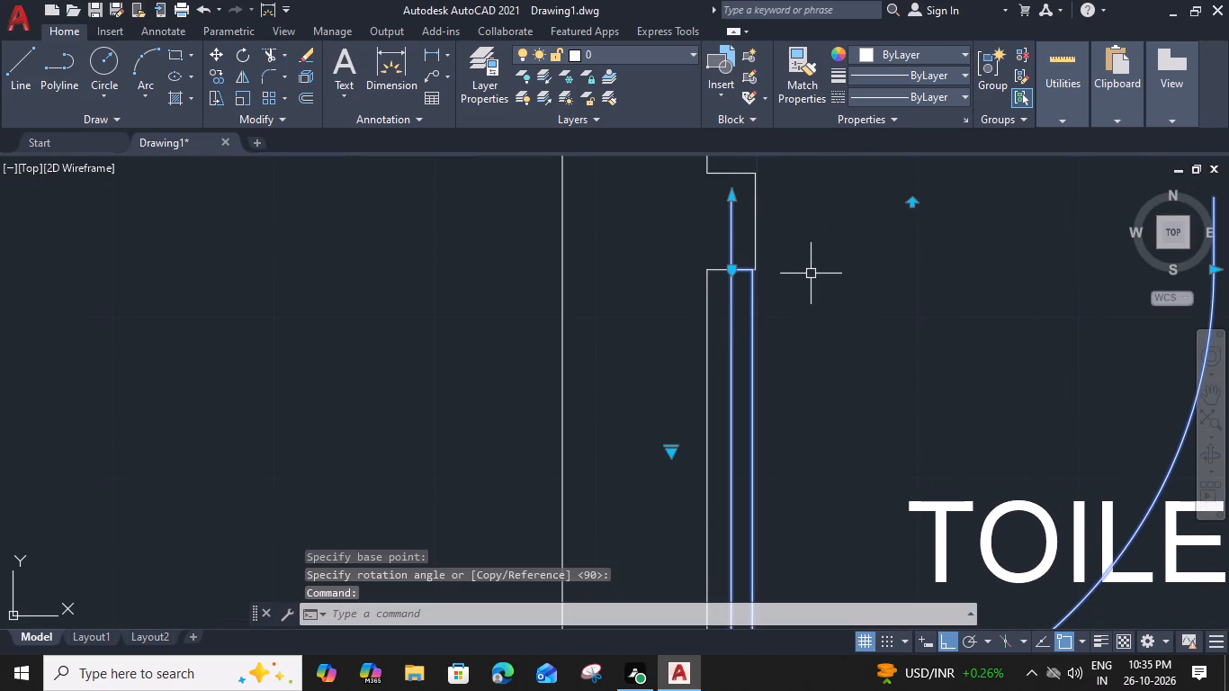
pyautogui.press('m')
pyautogui.press('space')
pyautogui.click(730, 202)
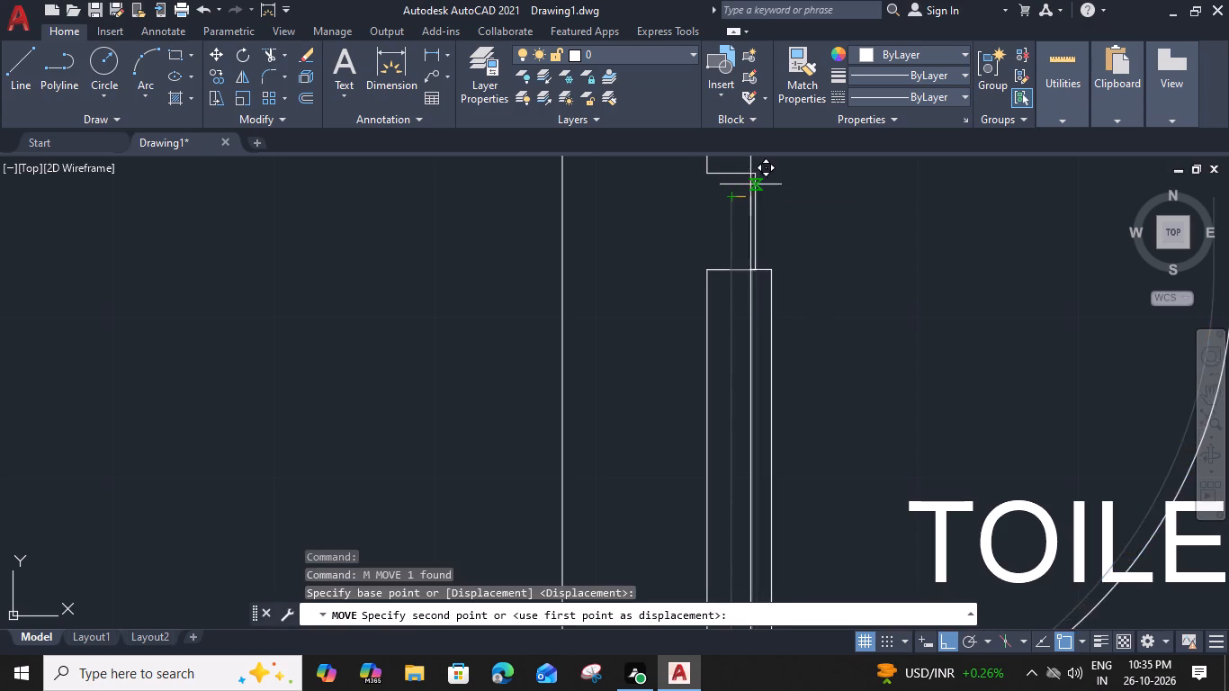
pyautogui.click(756, 177)
# Copy the topmost toilet's door into the matching openings of the middle and lowest 6'-0"X4'-0" toilets.
pyautogui.scroll(-3, 755, 184)
pyautogui.click(759, 287)
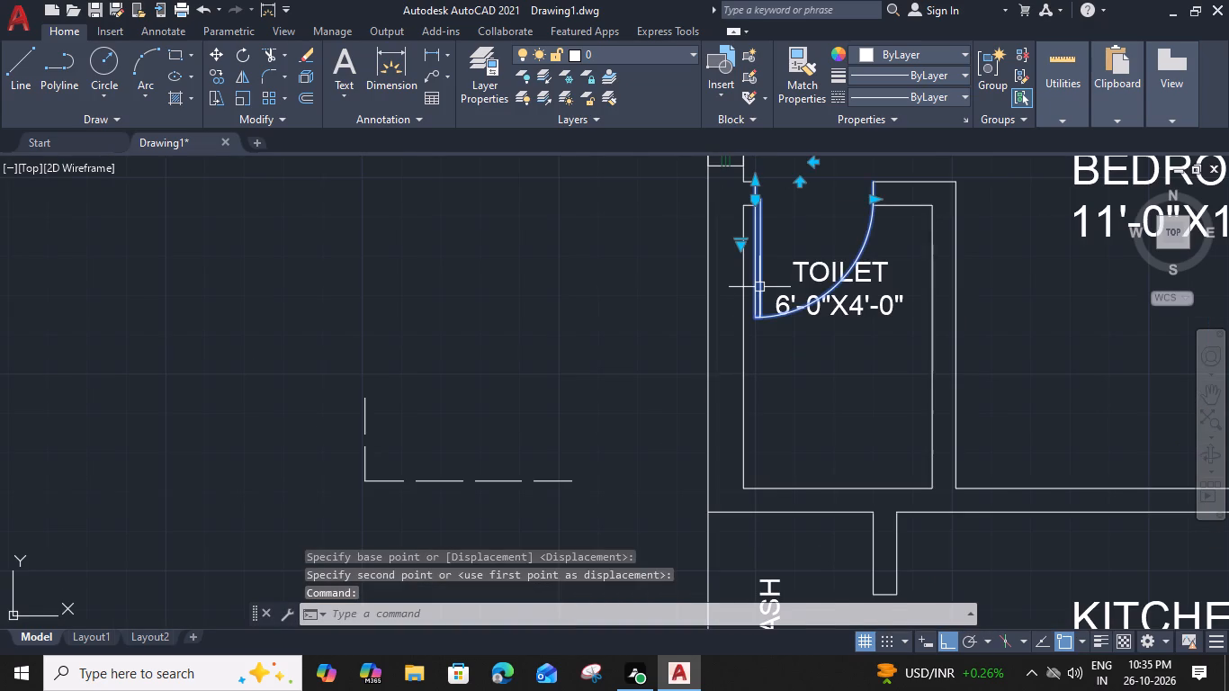
pyautogui.write('CO')
pyautogui.press('space')
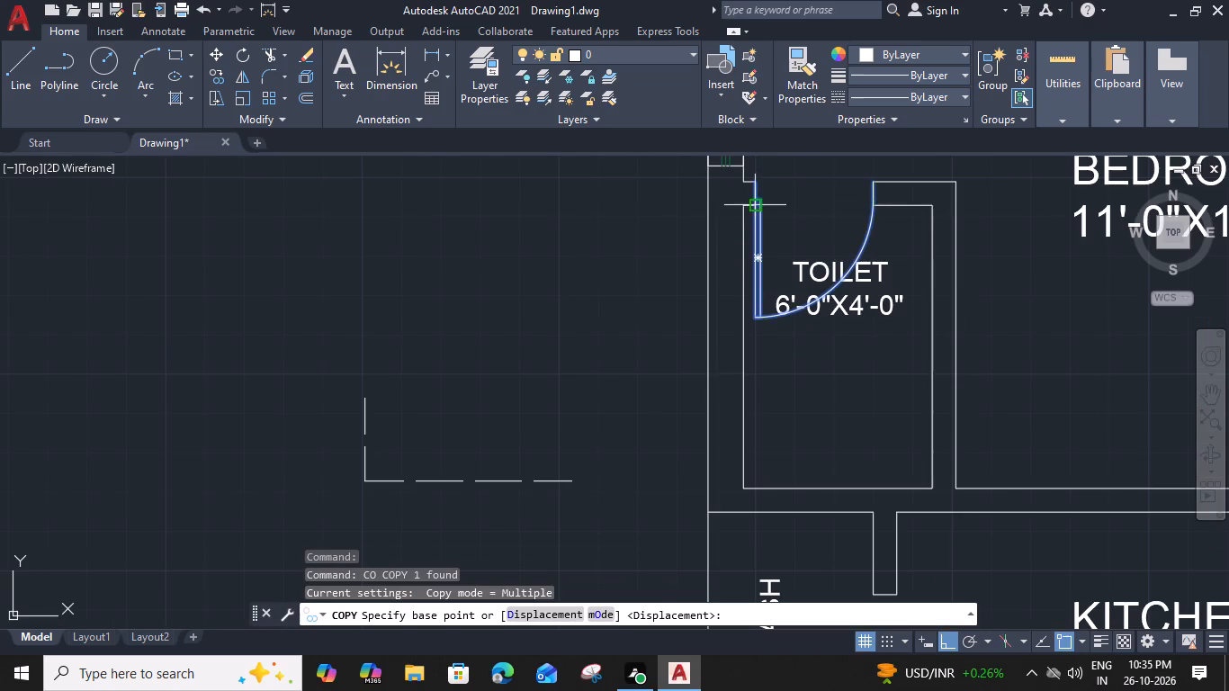
pyautogui.click(757, 183)
pyautogui.scroll(-3, 754, 351)
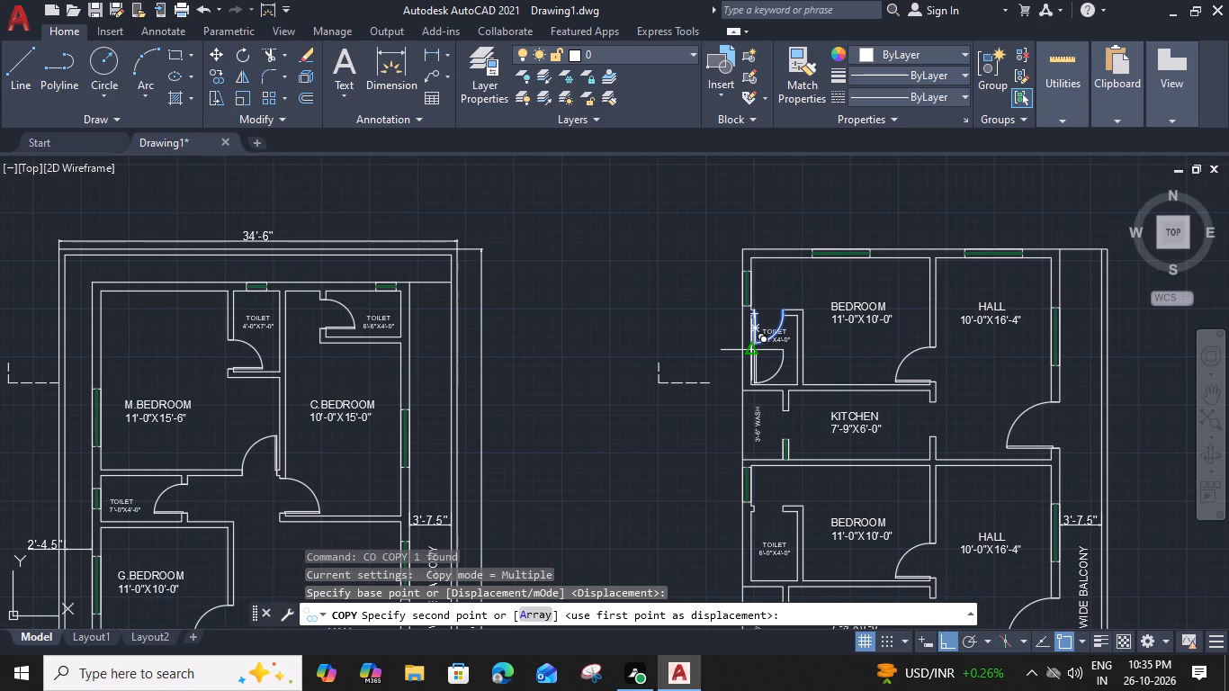
pyautogui.moveTo(765, 437); pyautogui.dragTo(768, 289, button='middle')
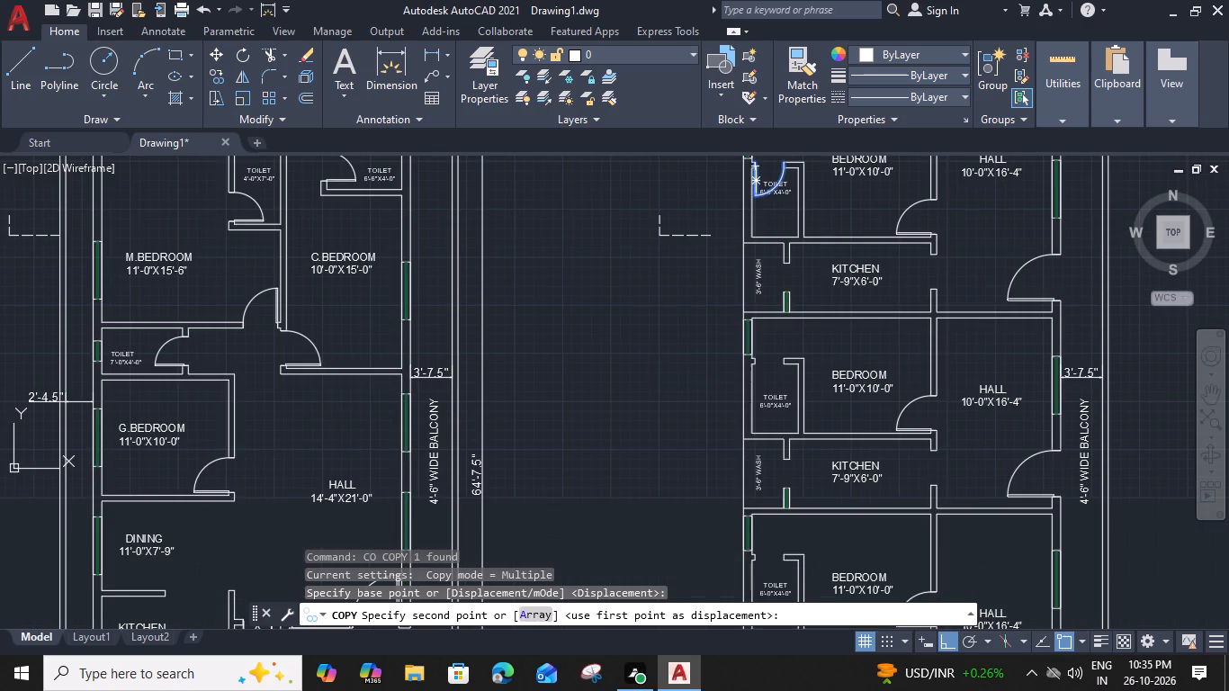
pyautogui.scroll(4, 771, 366)
pyautogui.click(712, 335)
pyautogui.scroll(-3, 713, 370)
pyautogui.moveTo(713, 437); pyautogui.dragTo(716, 249, button='middle')
pyautogui.scroll(3, 728, 367)
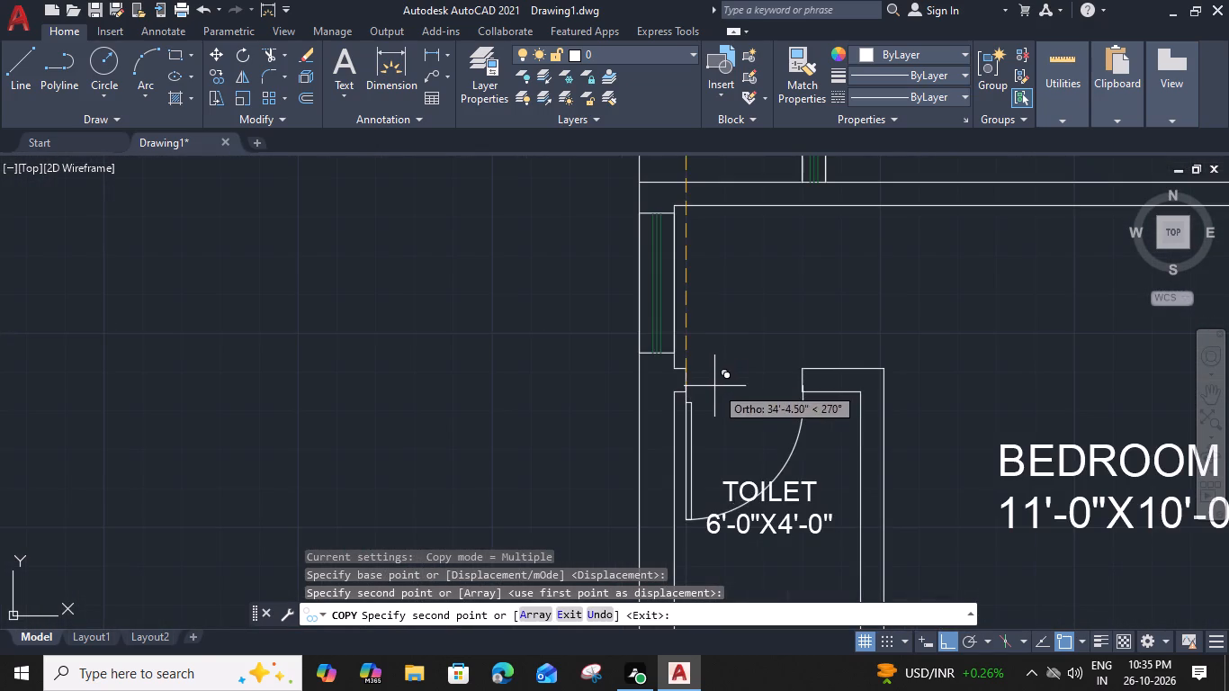
pyautogui.click(687, 370)
pyautogui.scroll(-3, 687, 370)
pyautogui.moveTo(698, 399); pyautogui.dragTo(701, 285, button='middle')
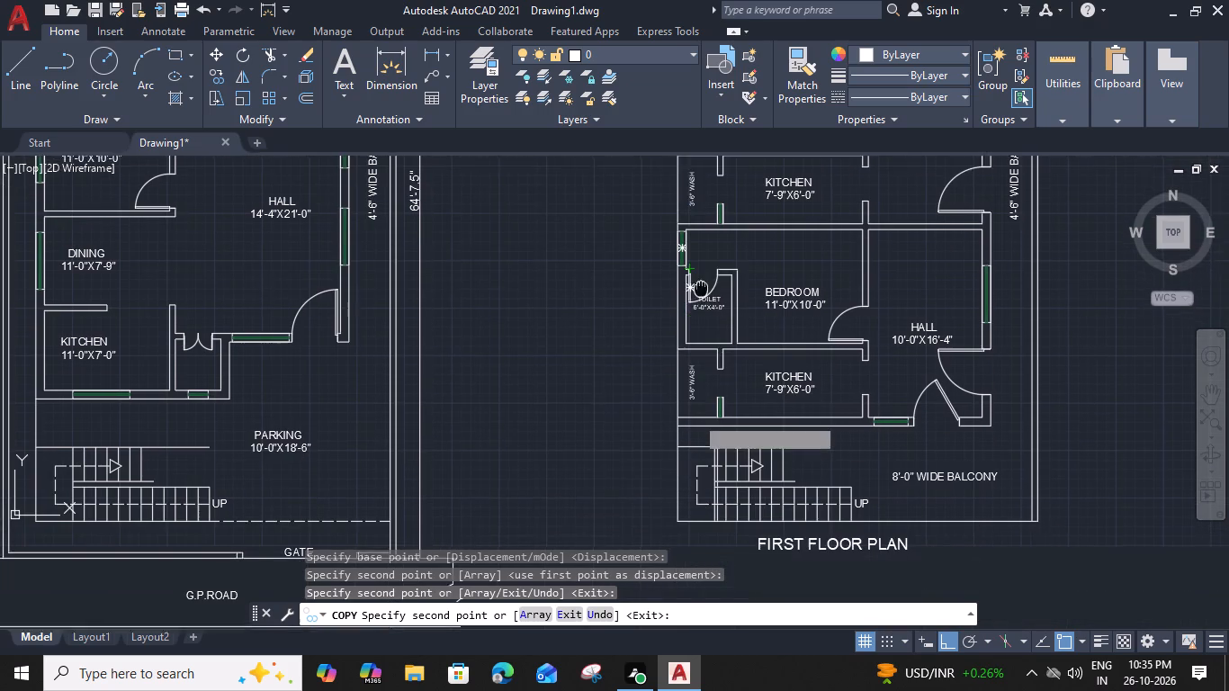
pyautogui.moveTo(701, 285); pyautogui.dragTo(701, 293, button='middle')
pyautogui.press('Escape')
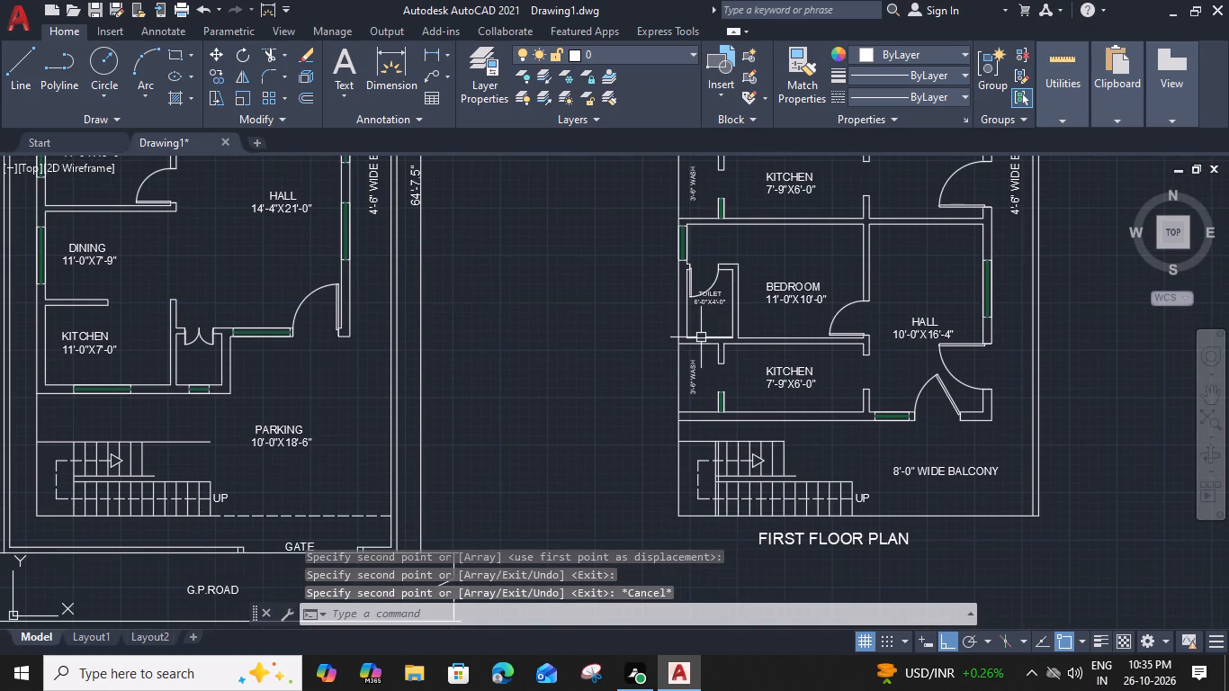
# Copy the ground floor's 7'-0"X4'-0" toilet door into the opening between the first floor's lowest kitchen and its wash area.
pyautogui.scroll(1, 717, 289)
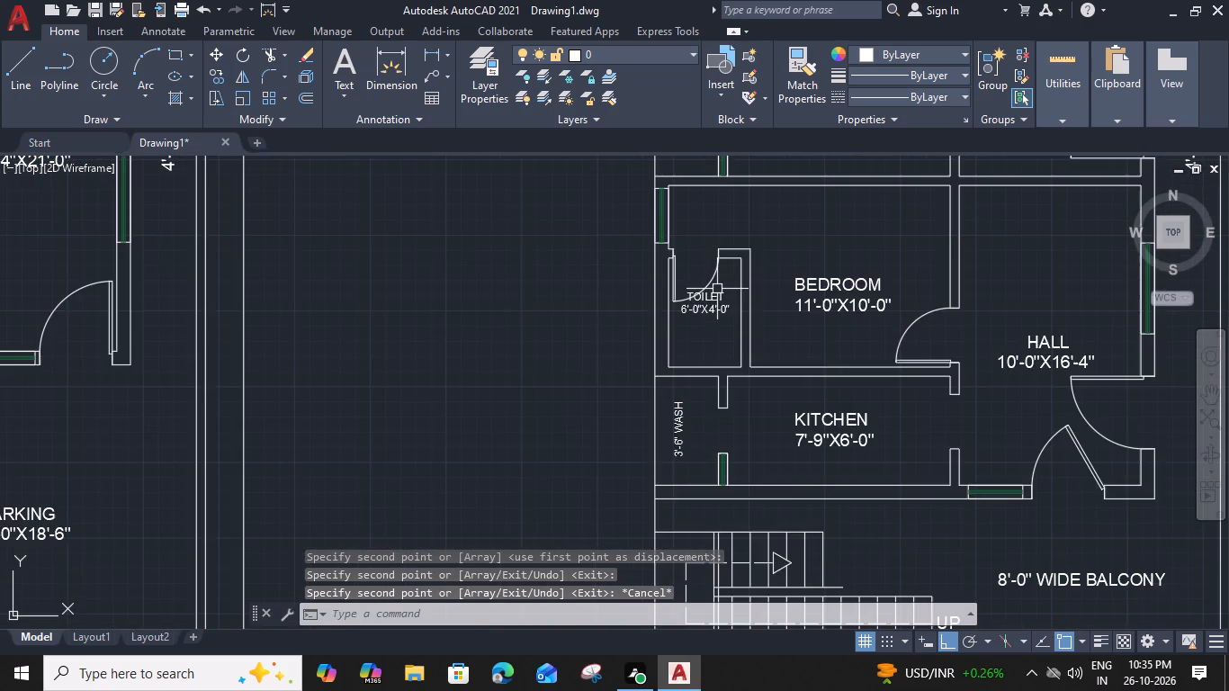
pyautogui.scroll(-2, 717, 289)
pyautogui.moveTo(456, 224); pyautogui.dragTo(540, 246, button='middle')
pyautogui.moveTo(439, 232); pyautogui.dragTo(439, 284, button='middle')
pyautogui.click(416, 219)
pyautogui.press('c')
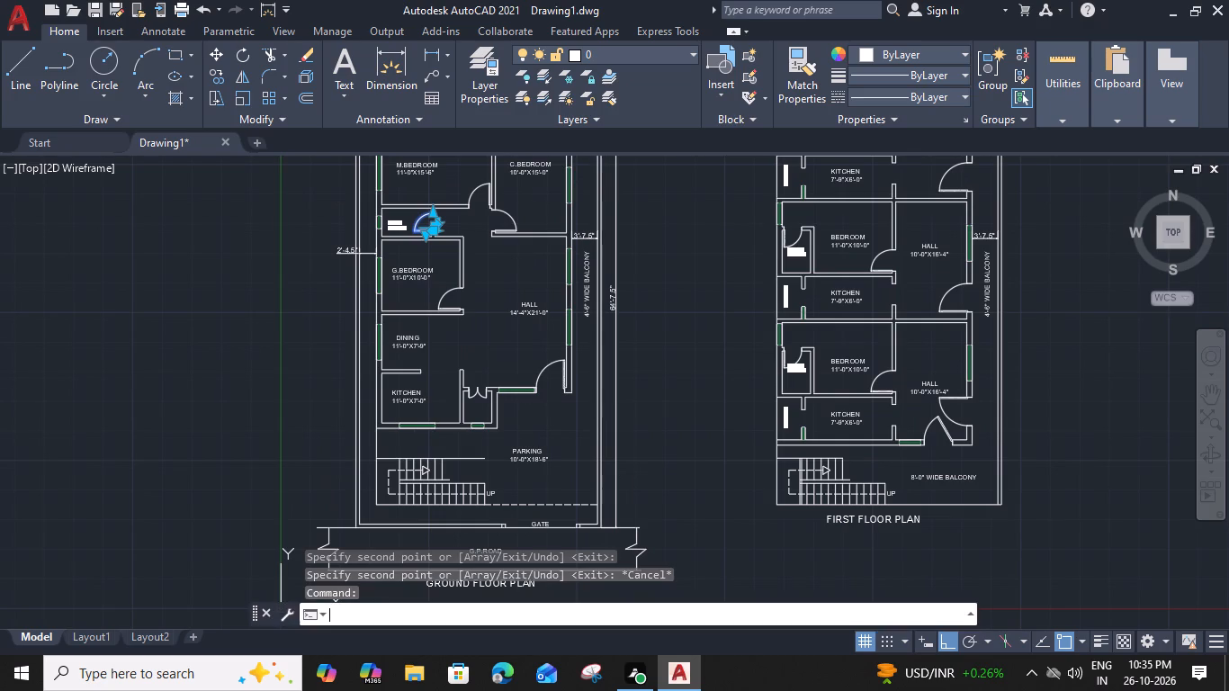
pyautogui.write('O')
pyautogui.press('space')
pyautogui.scroll(2, 437, 221)
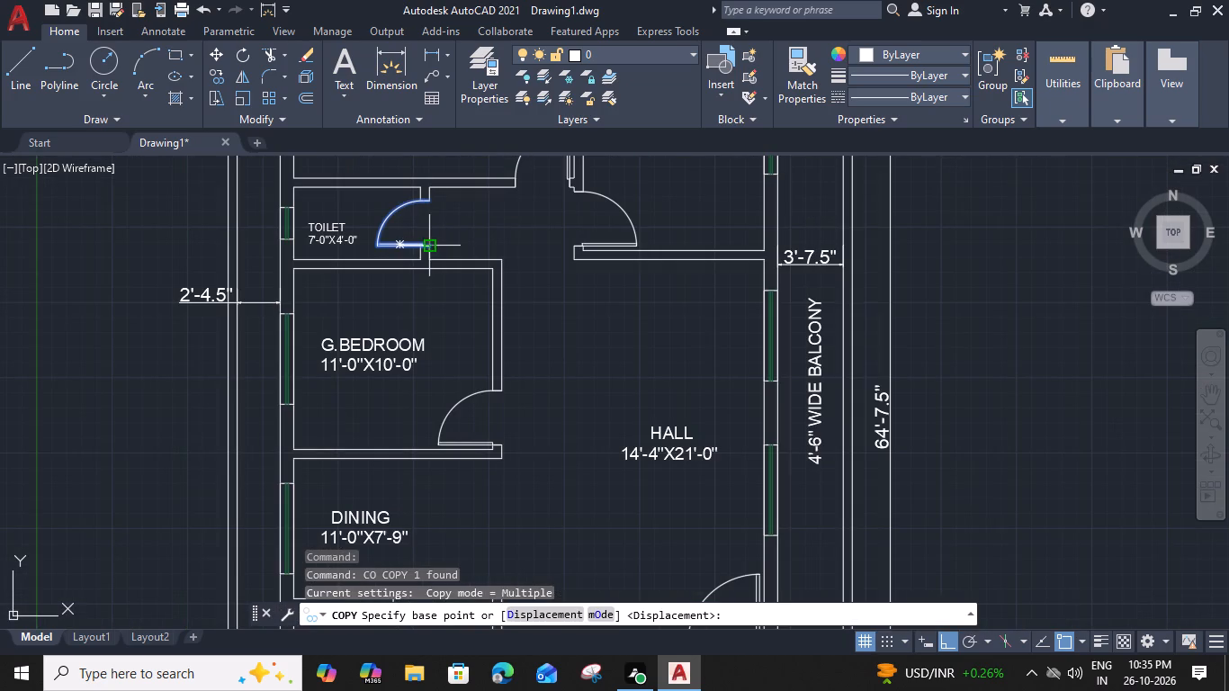
pyautogui.click(432, 246)
pyautogui.scroll(-3, 433, 248)
pyautogui.moveTo(748, 356); pyautogui.dragTo(633, 257, button='middle')
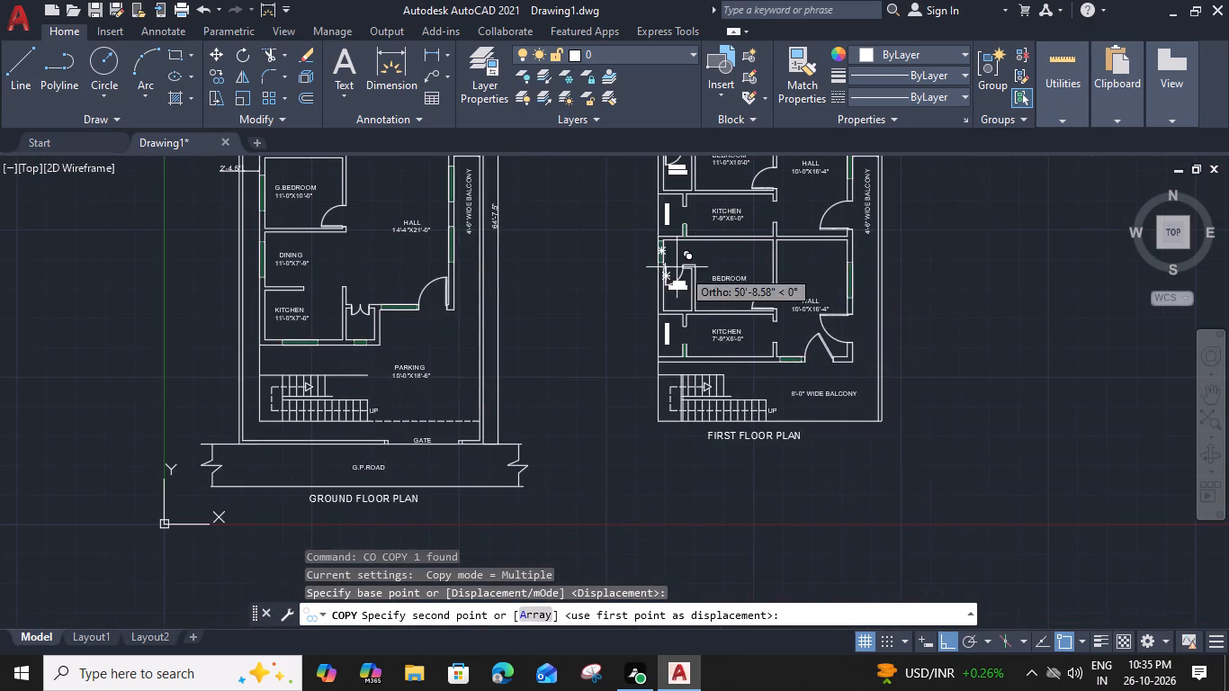
pyautogui.scroll(4, 736, 306)
pyautogui.moveTo(501, 433); pyautogui.dragTo(539, 316, button='middle')
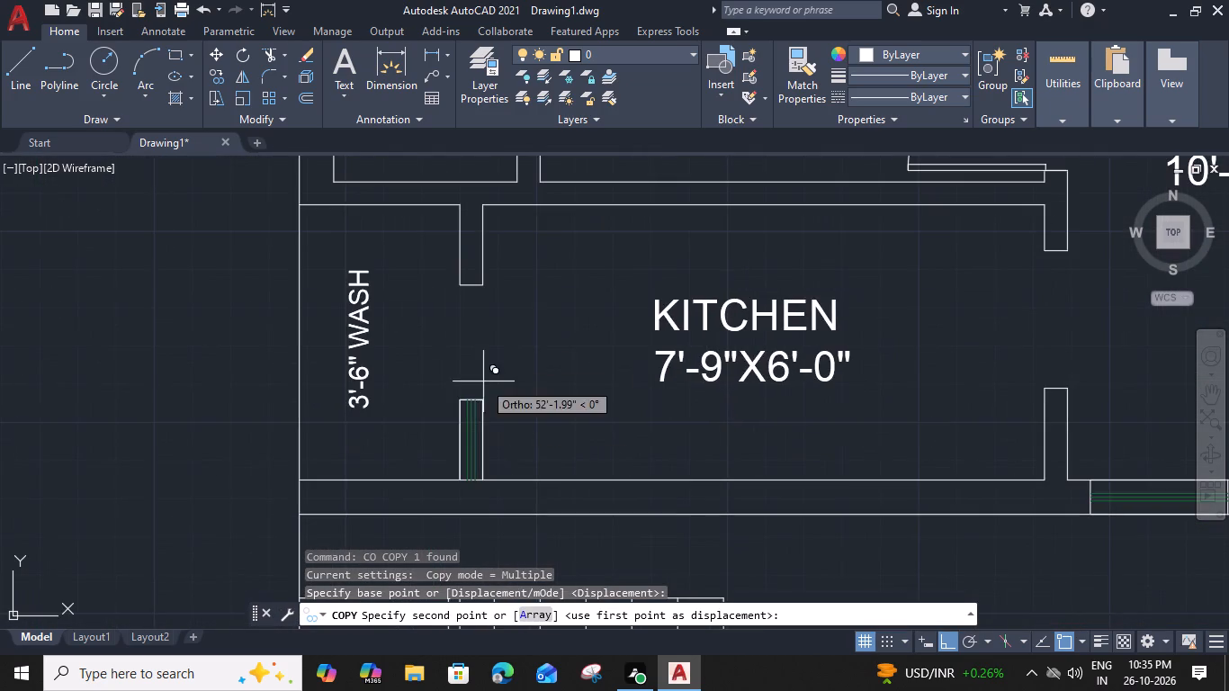
pyautogui.click(487, 395)
pyautogui.scroll(-1, 514, 334)
pyautogui.press('Escape')
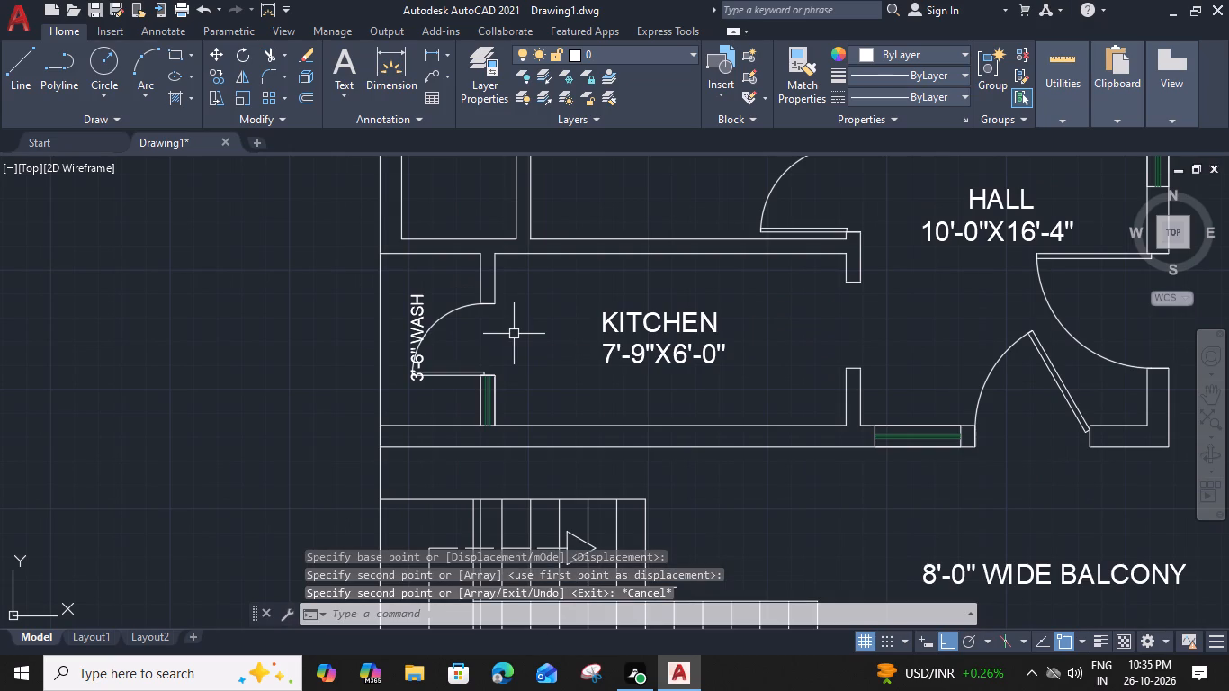
# Flip the lowest wash door so it hinges at the upper end of its opening, and set it to Open 60°.
pyautogui.click(459, 312)
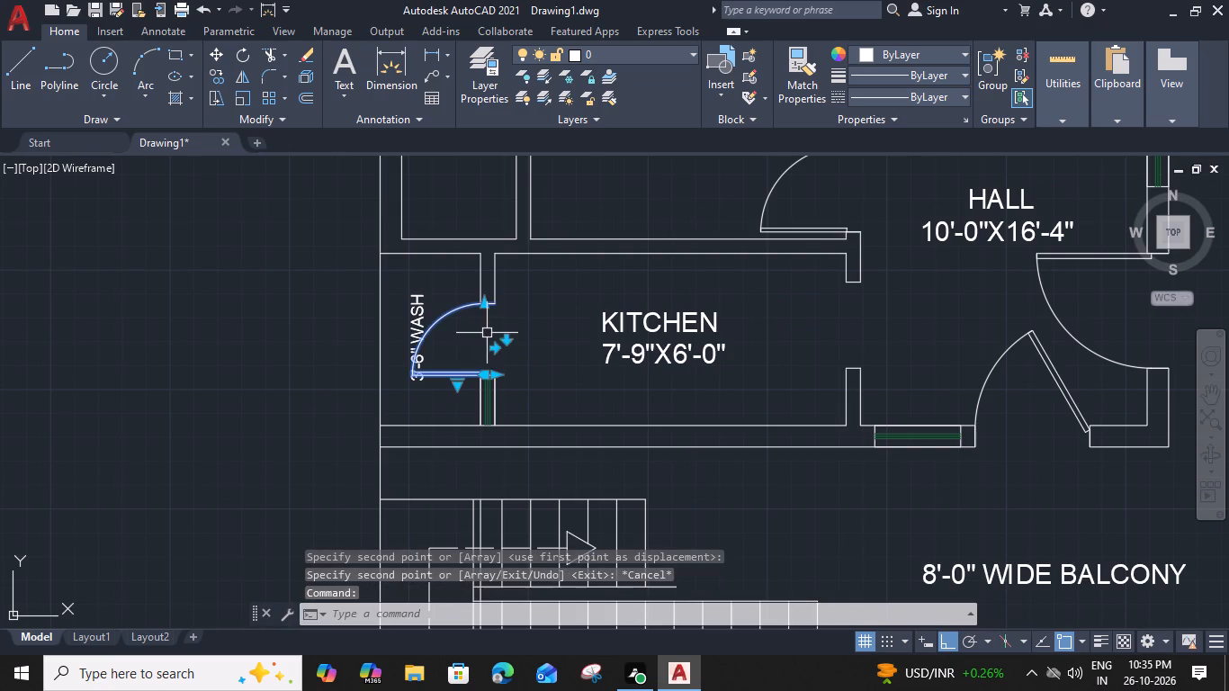
pyautogui.click(504, 337)
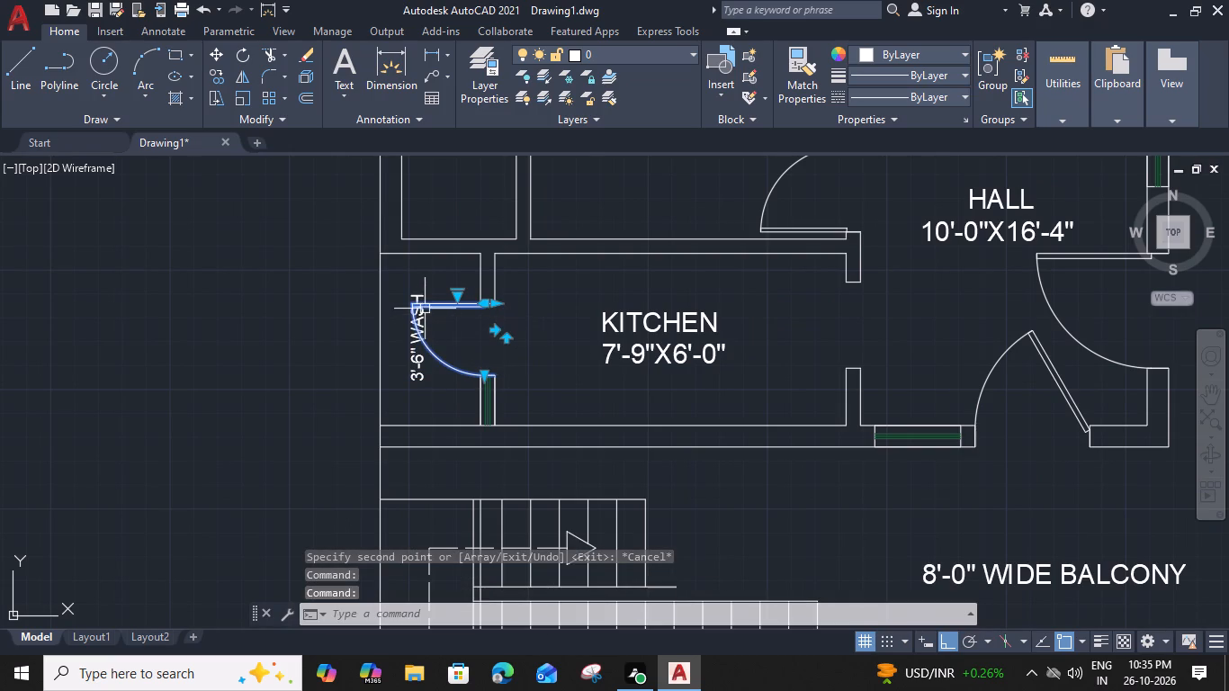
pyautogui.click(429, 306)
pyautogui.click(461, 296)
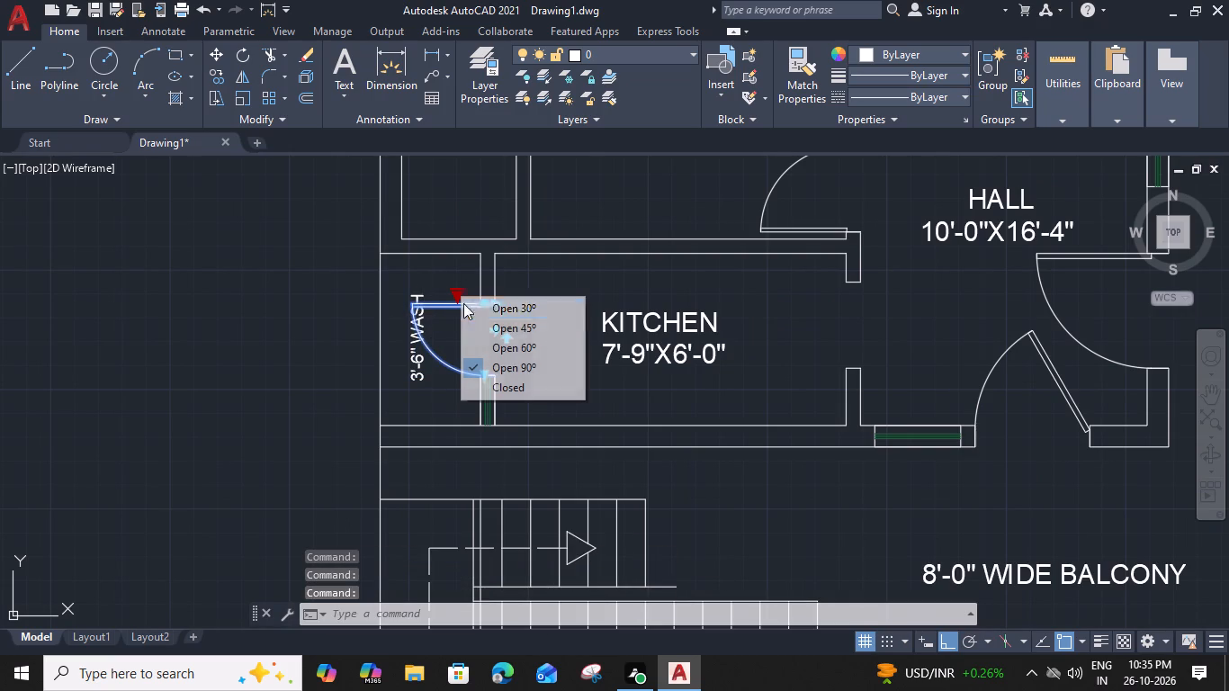
pyautogui.click(492, 347)
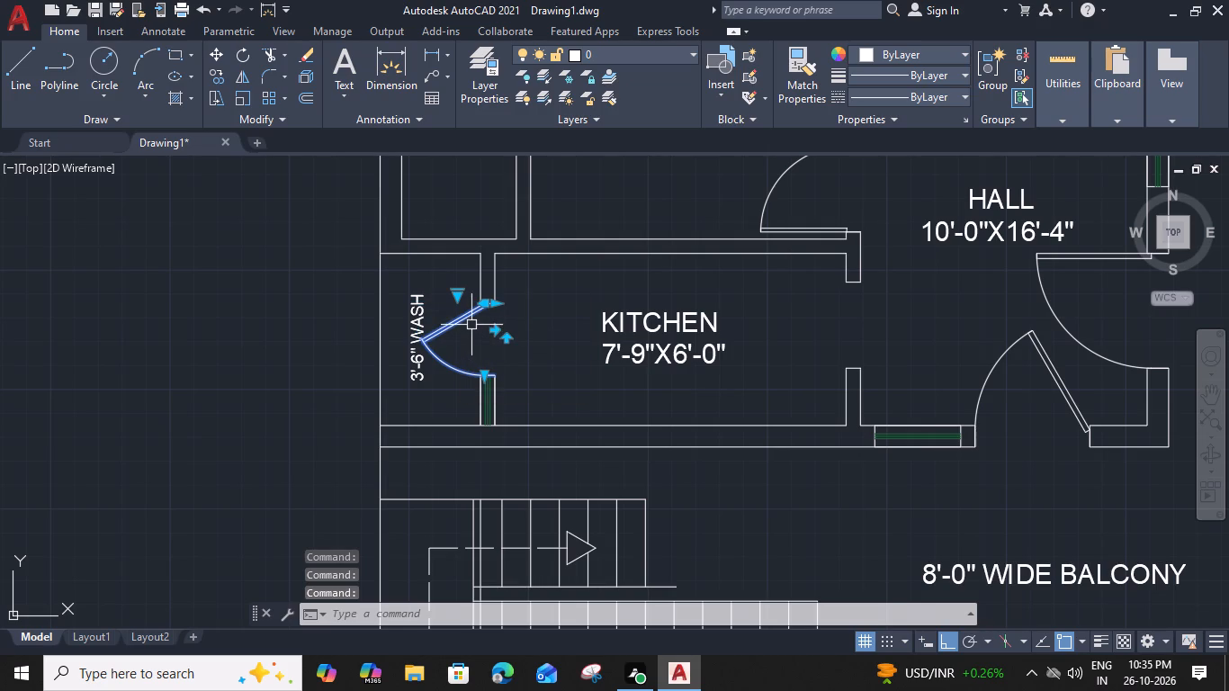
# Copy the lowest wash door into the matching kitchen-to-wash openings of the middle and topmost units.
pyautogui.press('c')
pyautogui.write('O')
pyautogui.press('space')
pyautogui.scroll(1, 500, 311)
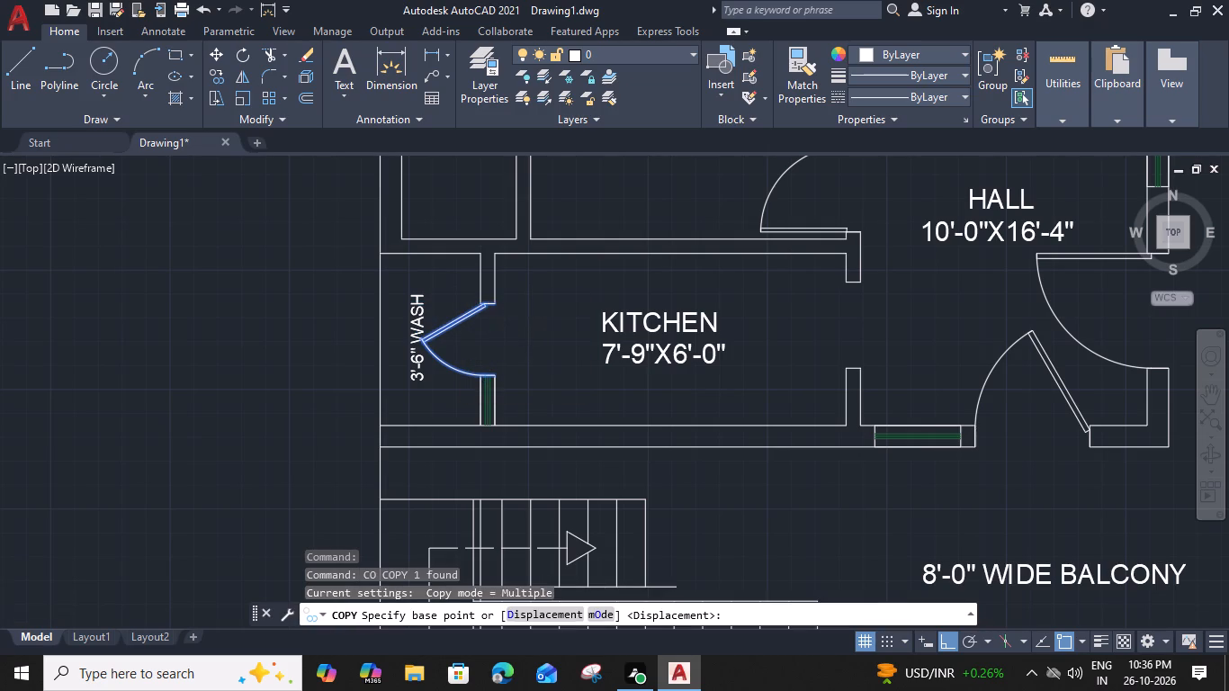
pyautogui.scroll(1, 500, 311)
pyautogui.click(488, 292)
pyautogui.scroll(-3, 488, 292)
pyautogui.moveTo(494, 227); pyautogui.dragTo(446, 520, button='middle')
pyautogui.scroll(3, 439, 280)
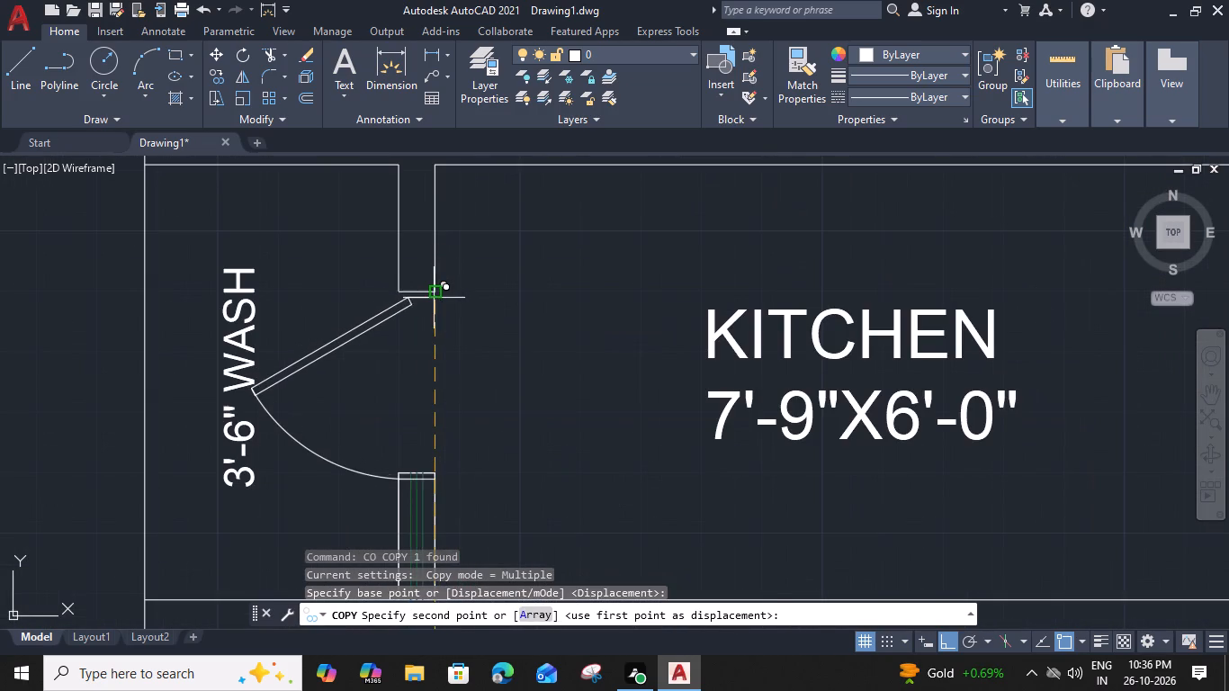
pyautogui.click(434, 293)
pyautogui.scroll(-3, 434, 293)
pyautogui.moveTo(439, 257); pyautogui.dragTo(432, 446, button='middle')
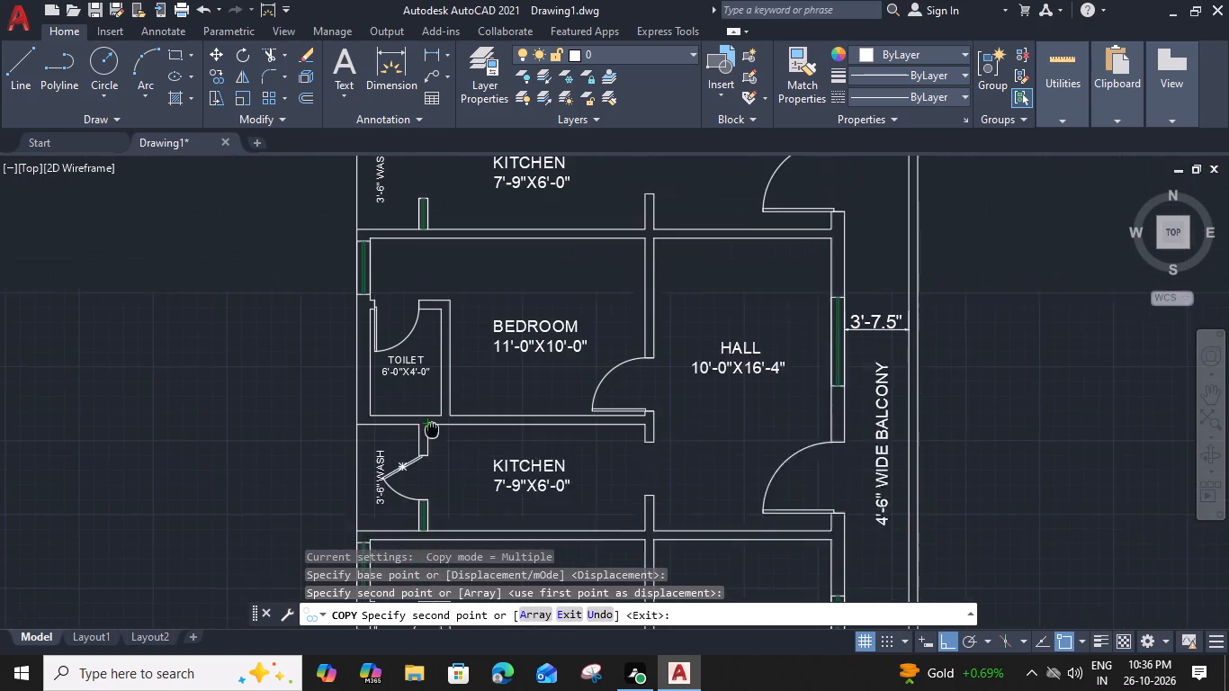
pyautogui.moveTo(432, 446); pyautogui.dragTo(432, 463, button='middle')
pyautogui.scroll(2, 434, 215)
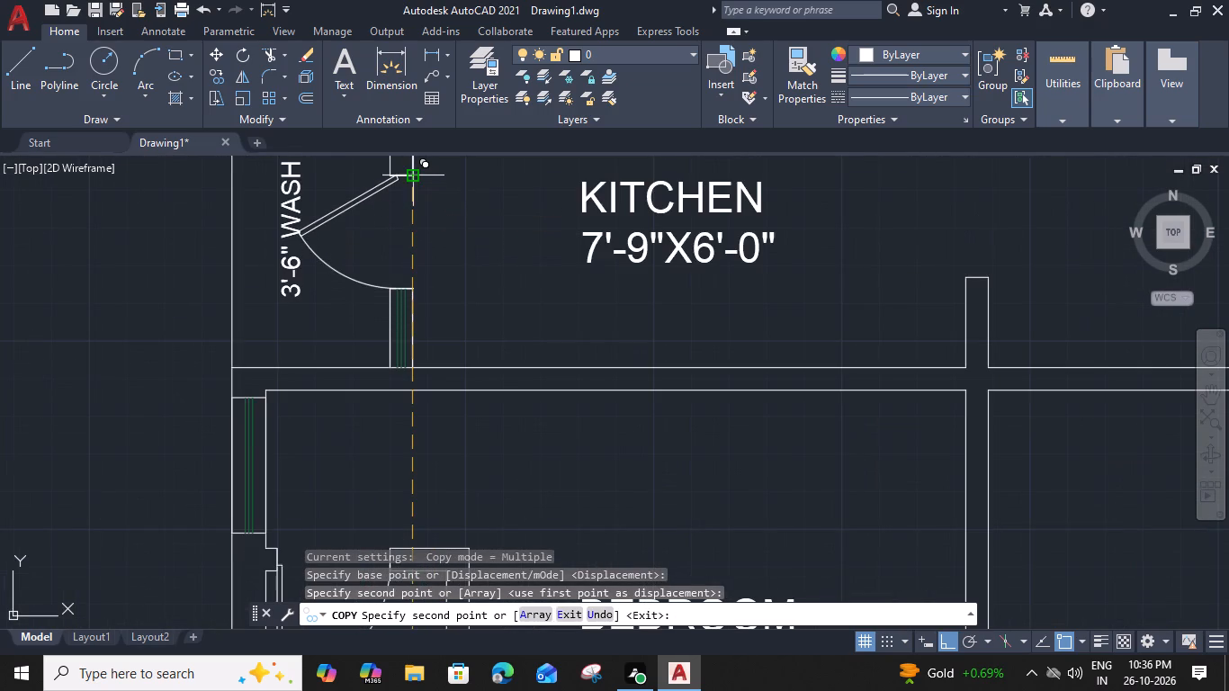
pyautogui.click(414, 178)
pyautogui.scroll(-3, 414, 178)
pyautogui.moveTo(416, 179); pyautogui.dragTo(420, 393, button='middle')
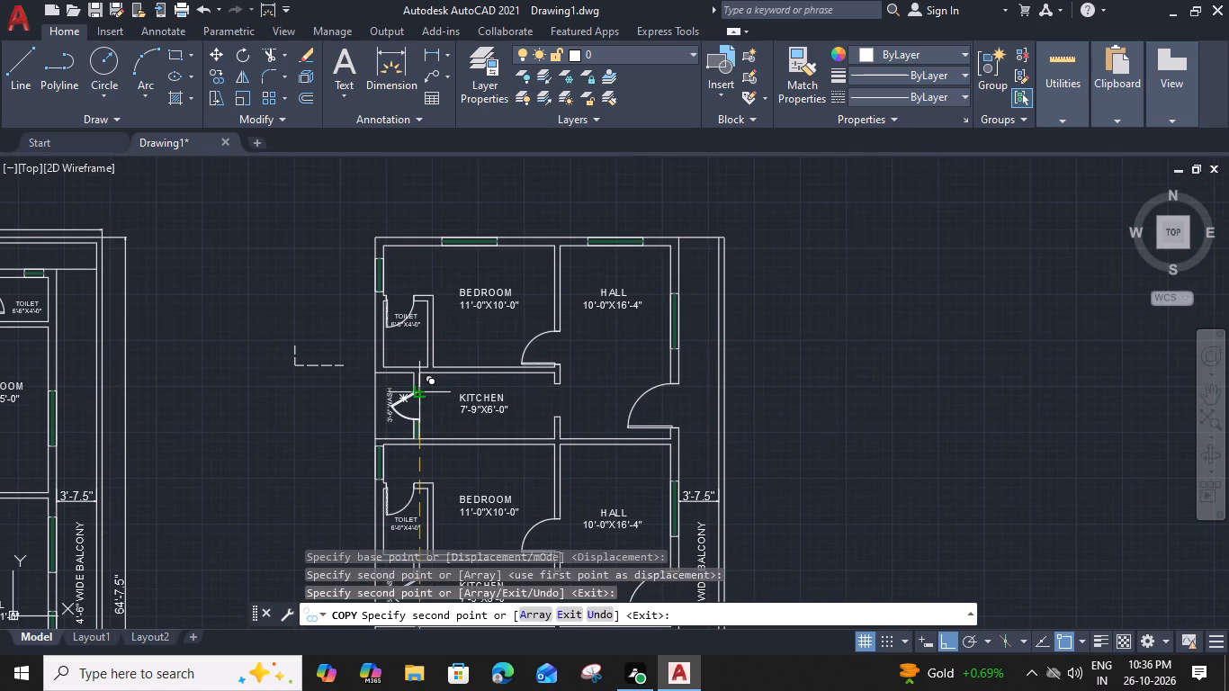
pyautogui.press('Escape')
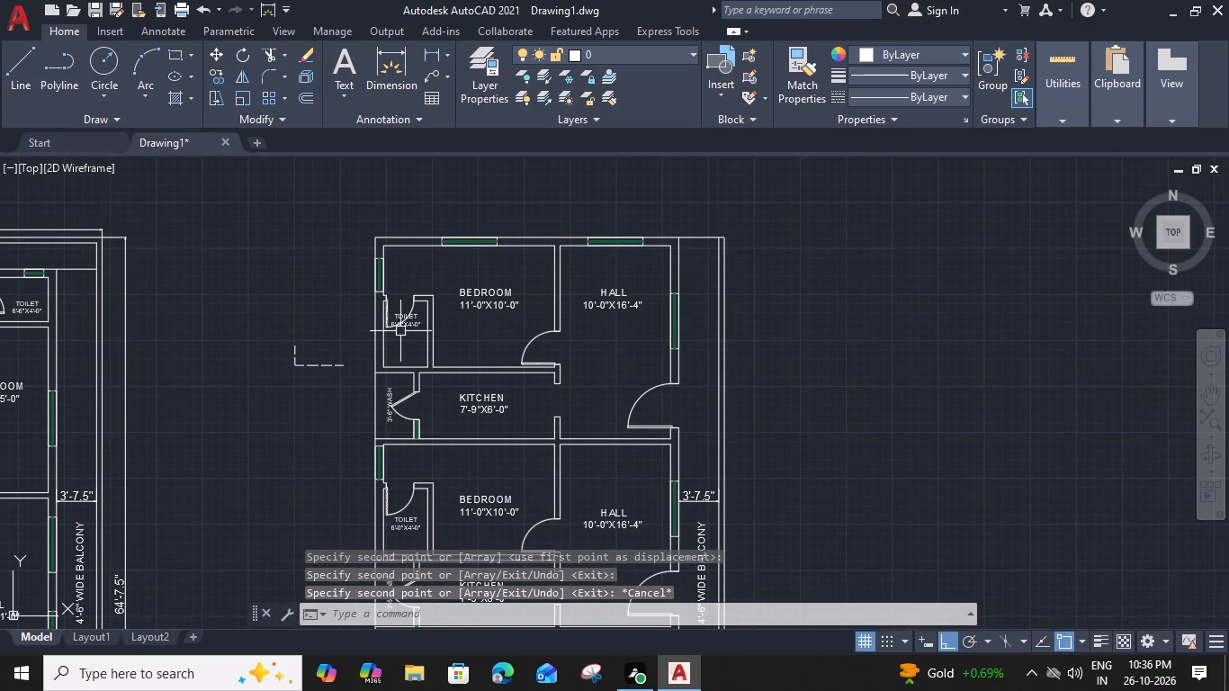
# Move the topmost unit's TOILET 6'-0"X4'-0" label straight down, clear of the door swing.
pyautogui.scroll(1, 400, 331)
pyautogui.click(409, 326)
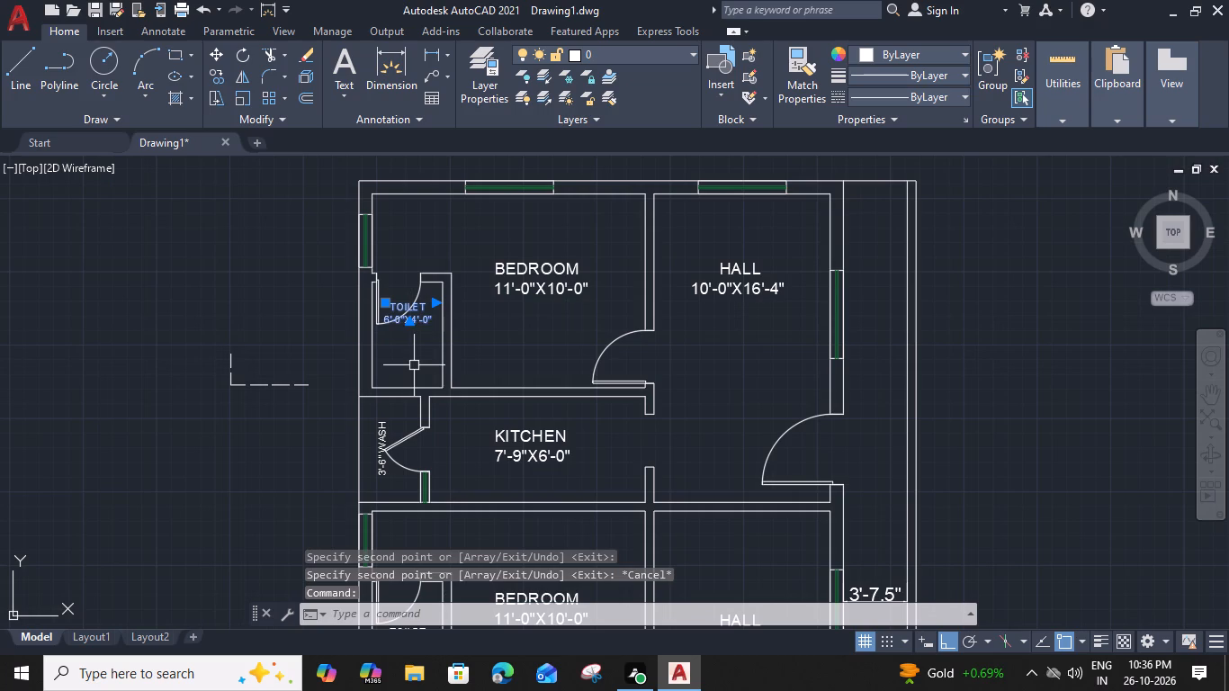
pyautogui.write('M')
pyautogui.press('space')
pyautogui.click(384, 324)
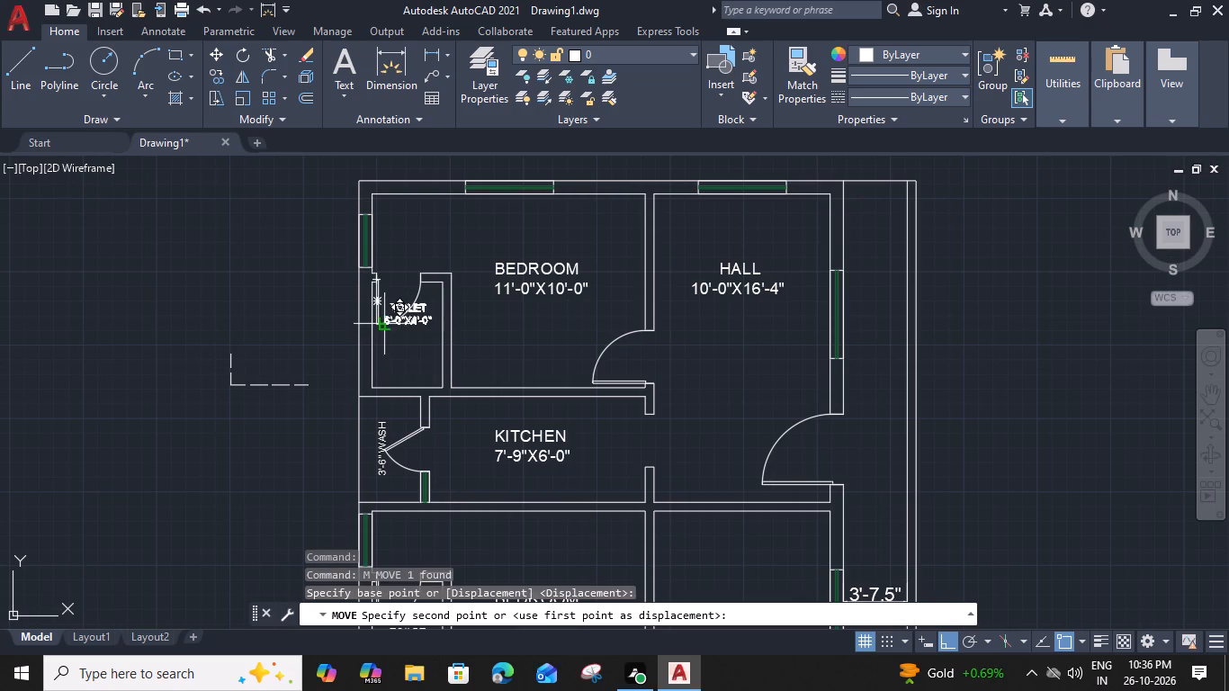
pyautogui.click(386, 369)
# Move the lowest unit's TOILET 6'-0"X4'-0" label straight down, clear of its door swing.
pyautogui.moveTo(455, 436); pyautogui.dragTo(480, 267, button='middle')
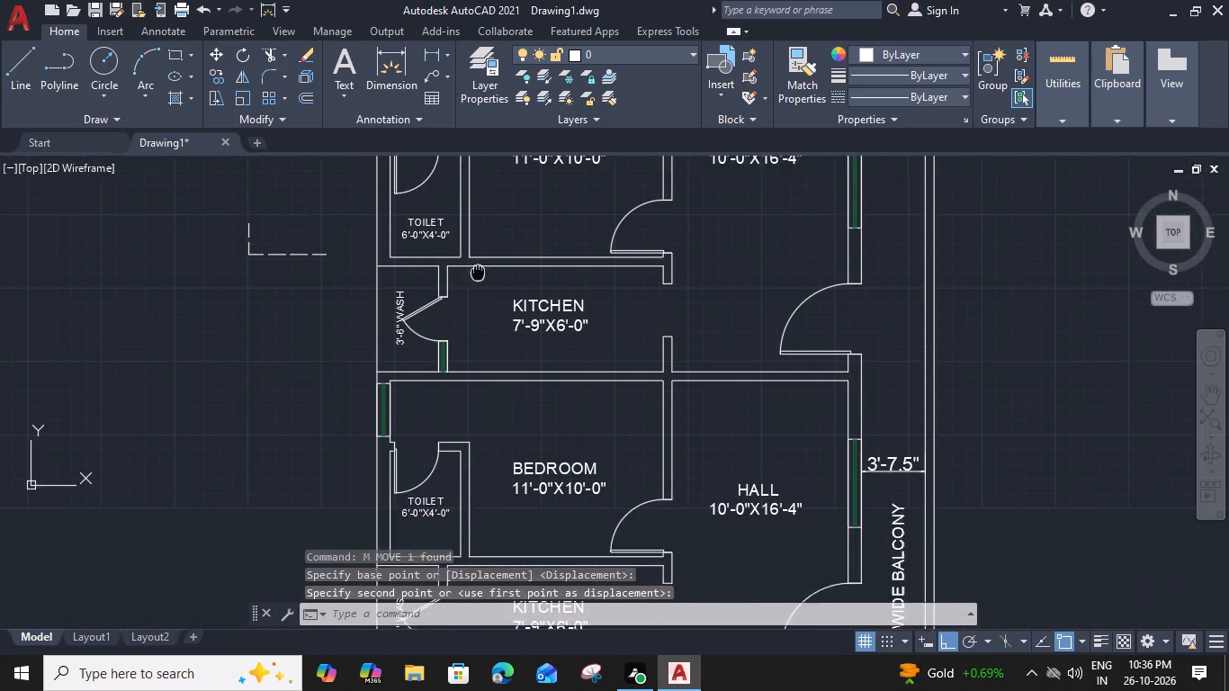
pyautogui.moveTo(480, 267); pyautogui.dragTo(480, 266, button='middle')
pyautogui.moveTo(487, 365); pyautogui.dragTo(503, 247, button='middle')
pyautogui.moveTo(483, 390); pyautogui.dragTo(473, 224, button='middle')
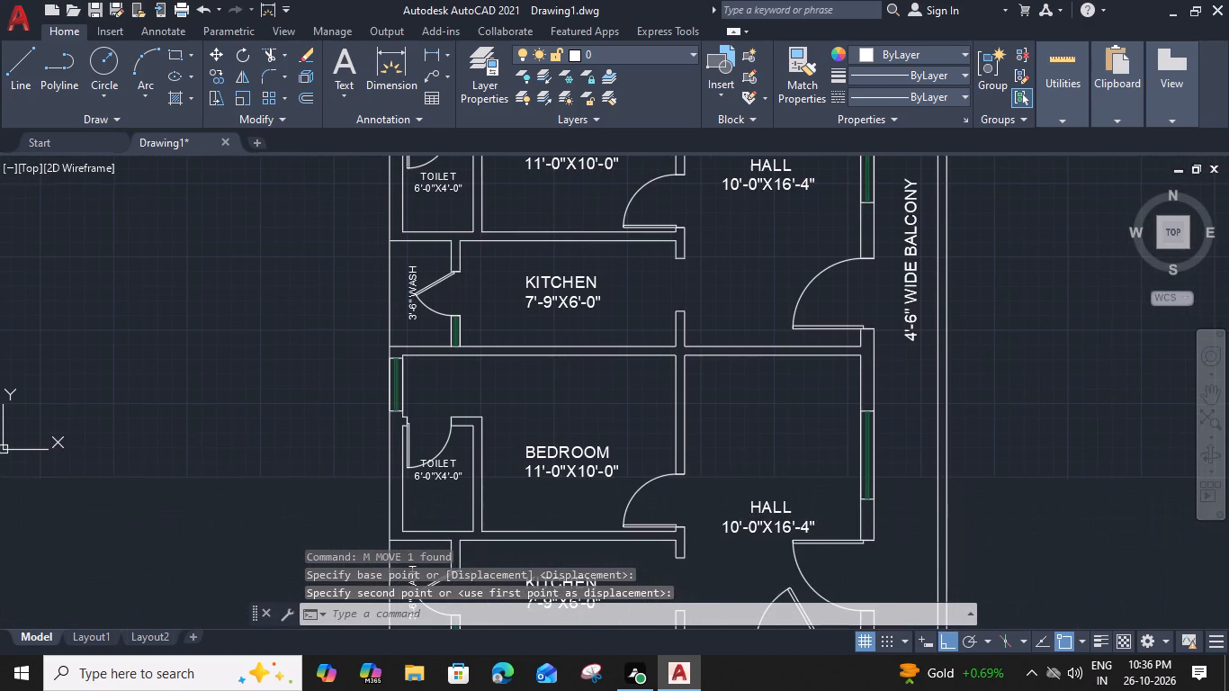
pyautogui.click(449, 471)
pyautogui.write('M')
pyautogui.press('space')
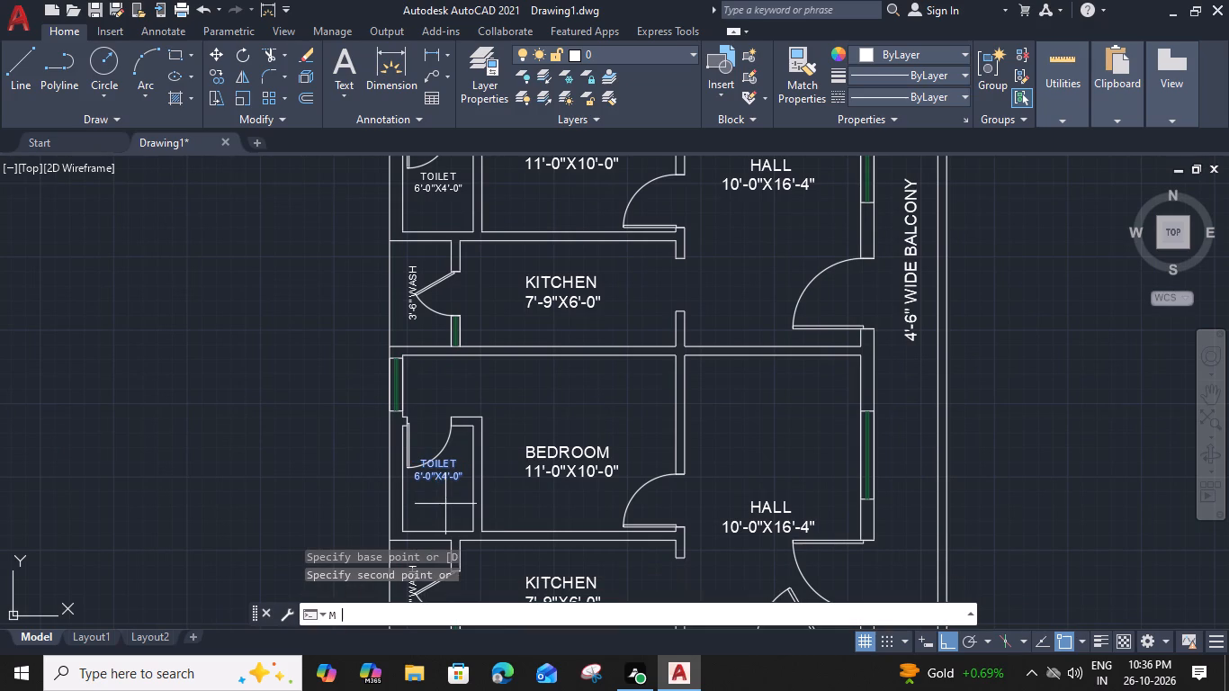
pyautogui.click(414, 479)
pyautogui.click(417, 511)
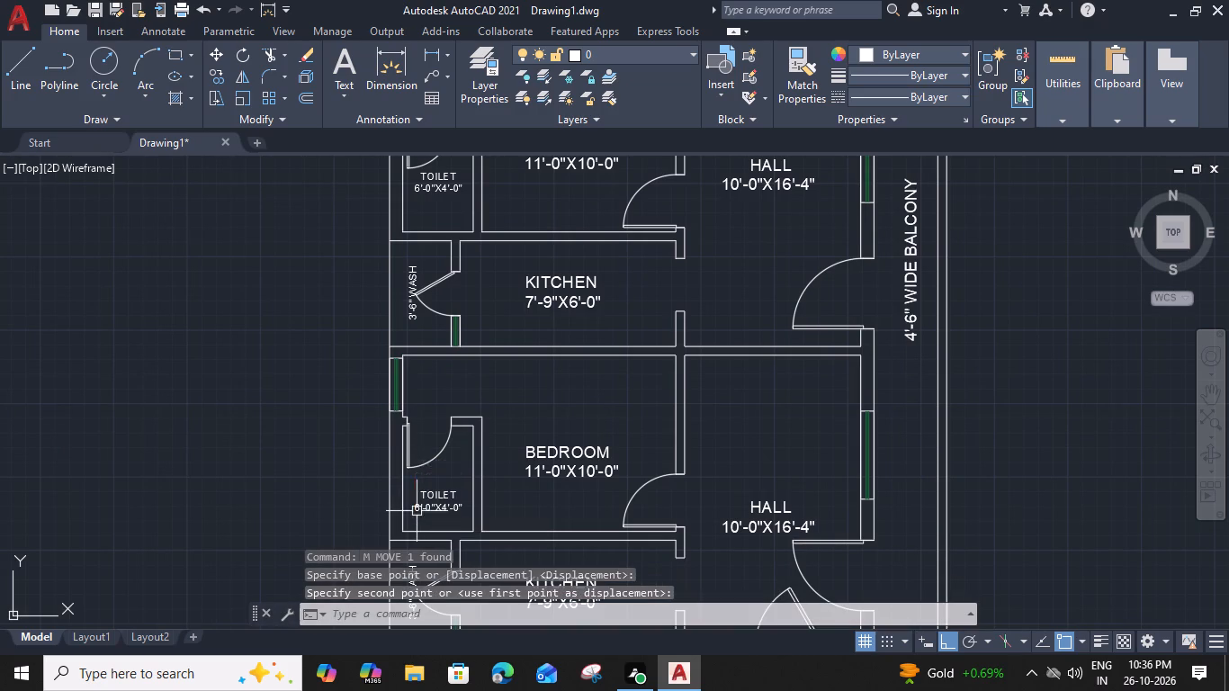
# Stretch the horizontal dashed section line beside the first floor plan straight across the plan, past the balcony's outer wall.
pyautogui.scroll(-1, 492, 462)
pyautogui.moveTo(505, 480); pyautogui.dragTo(501, 391, button='middle')
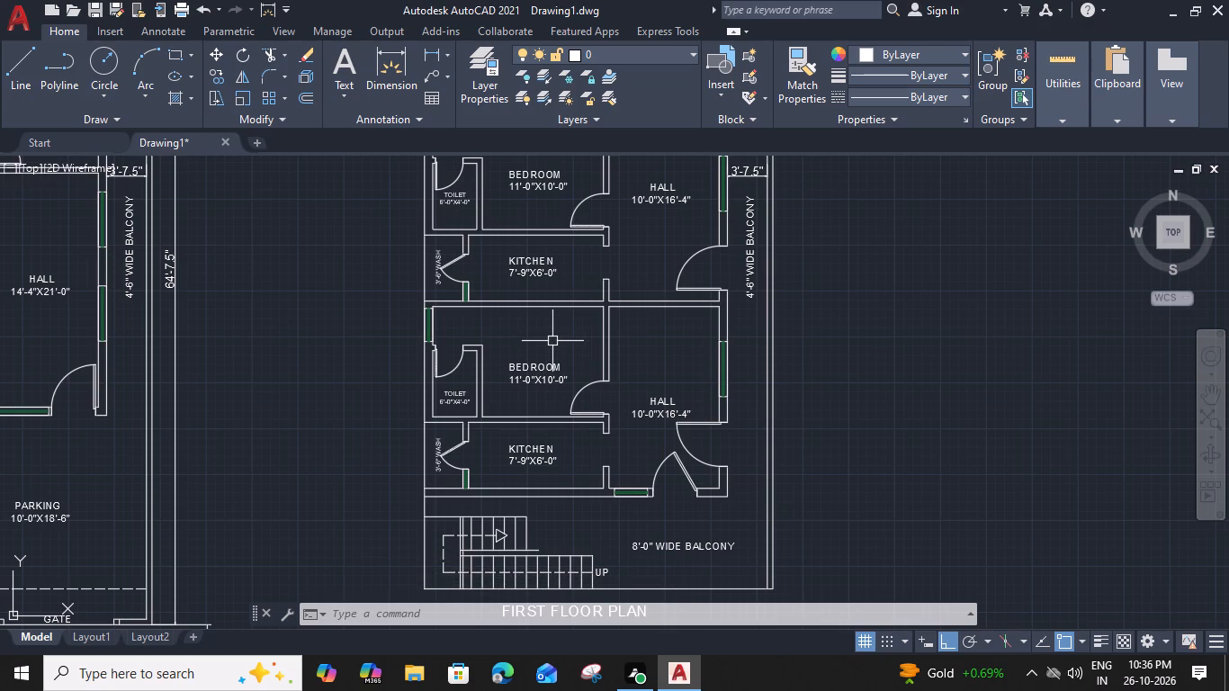
pyautogui.moveTo(660, 380); pyautogui.dragTo(608, 412, button='middle')
pyautogui.scroll(-1, 614, 412)
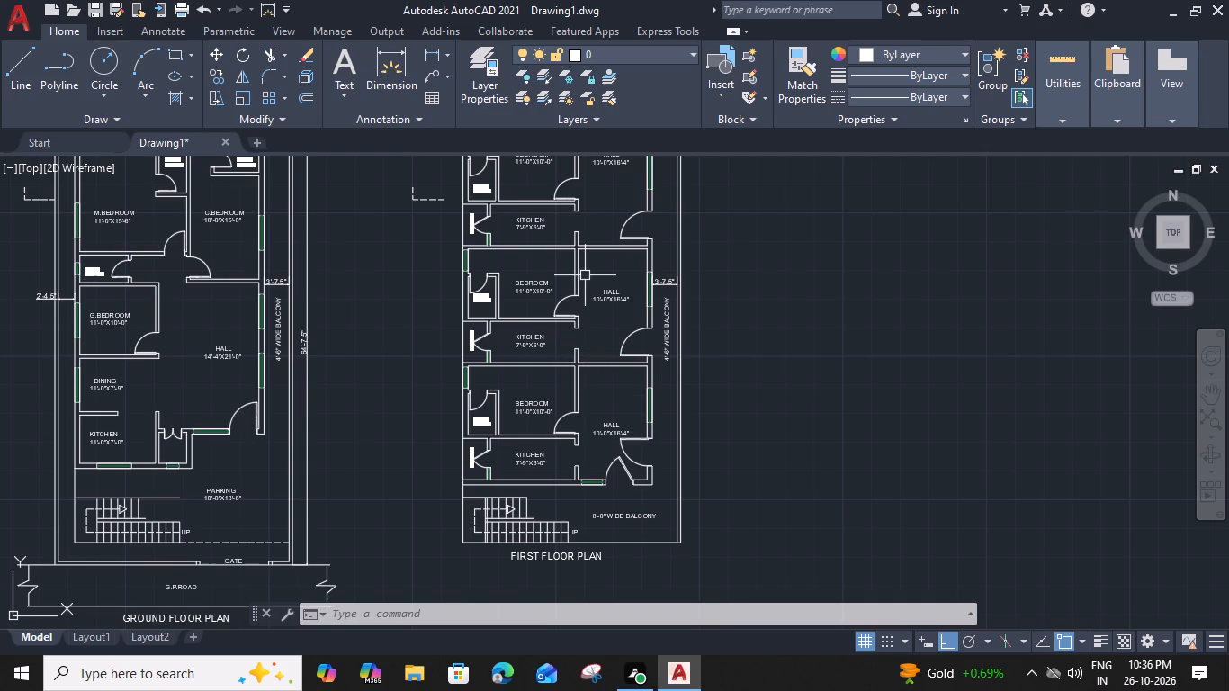
pyautogui.moveTo(585, 290); pyautogui.dragTo(591, 331, button='middle')
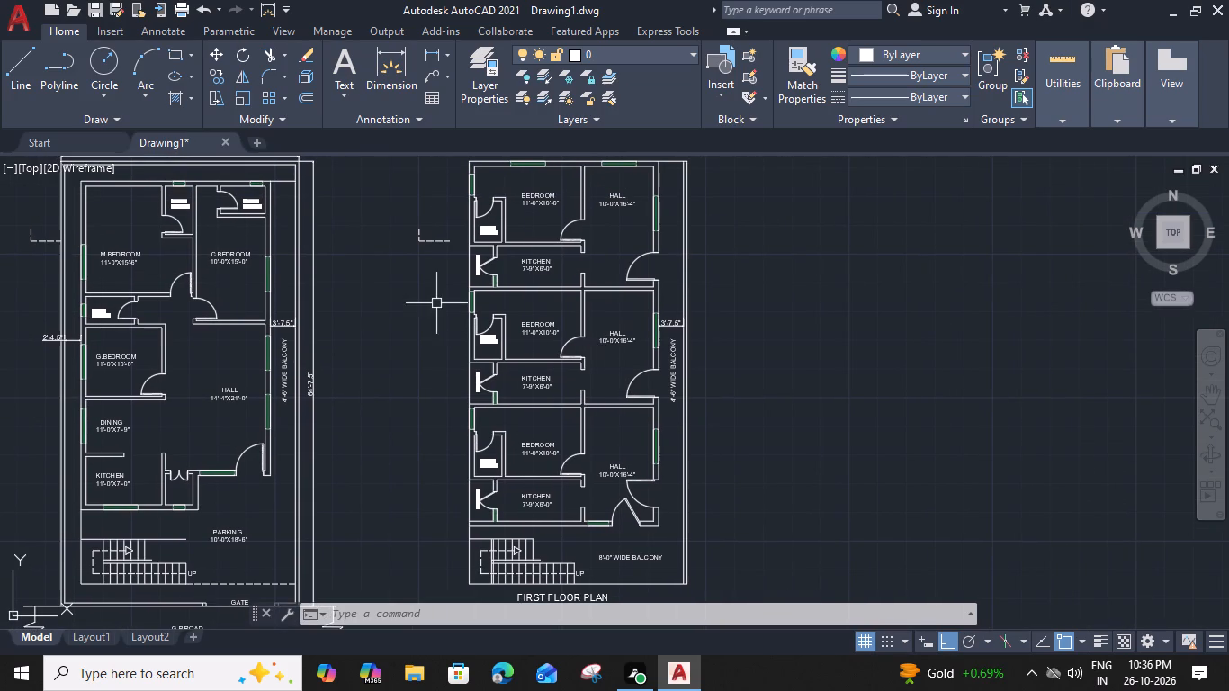
pyautogui.click(440, 241)
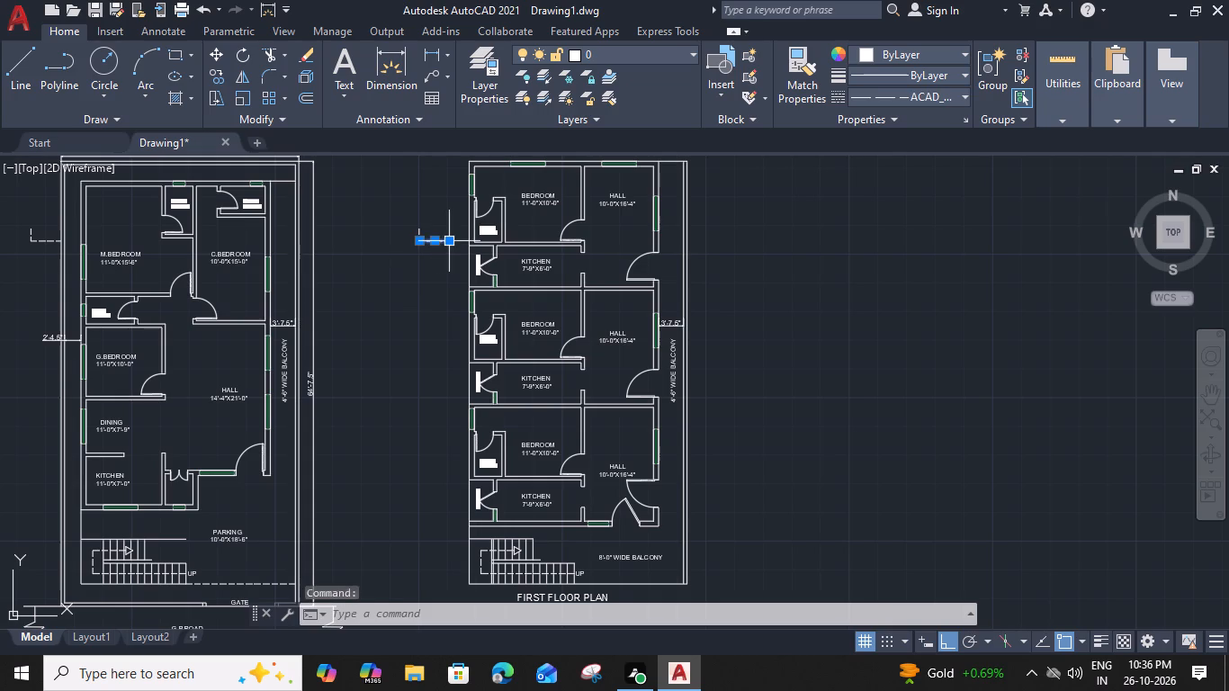
pyautogui.click(450, 242)
pyautogui.click(768, 239)
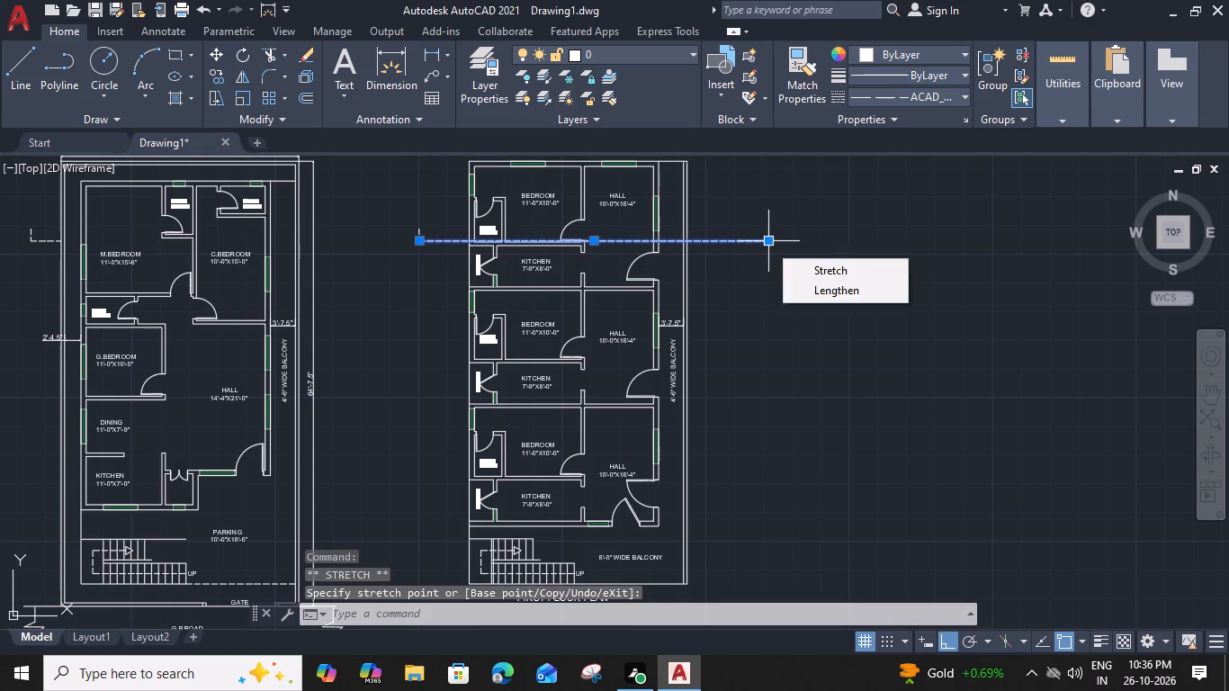
pyautogui.press('Escape')
# Trim the dashed section line at the first floor plan's outer walls and erase the portion running inside the plan.
pyautogui.write('TR')
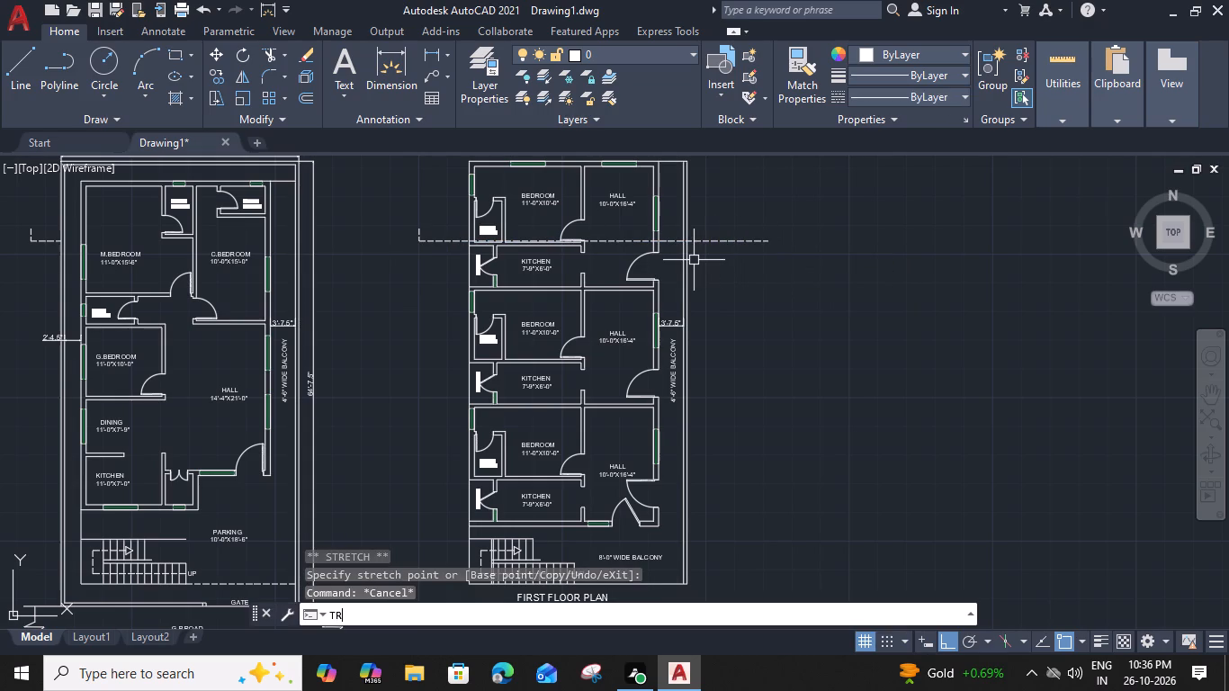
pyautogui.press('space')
pyautogui.scroll(4, 679, 228)
pyautogui.click(704, 277)
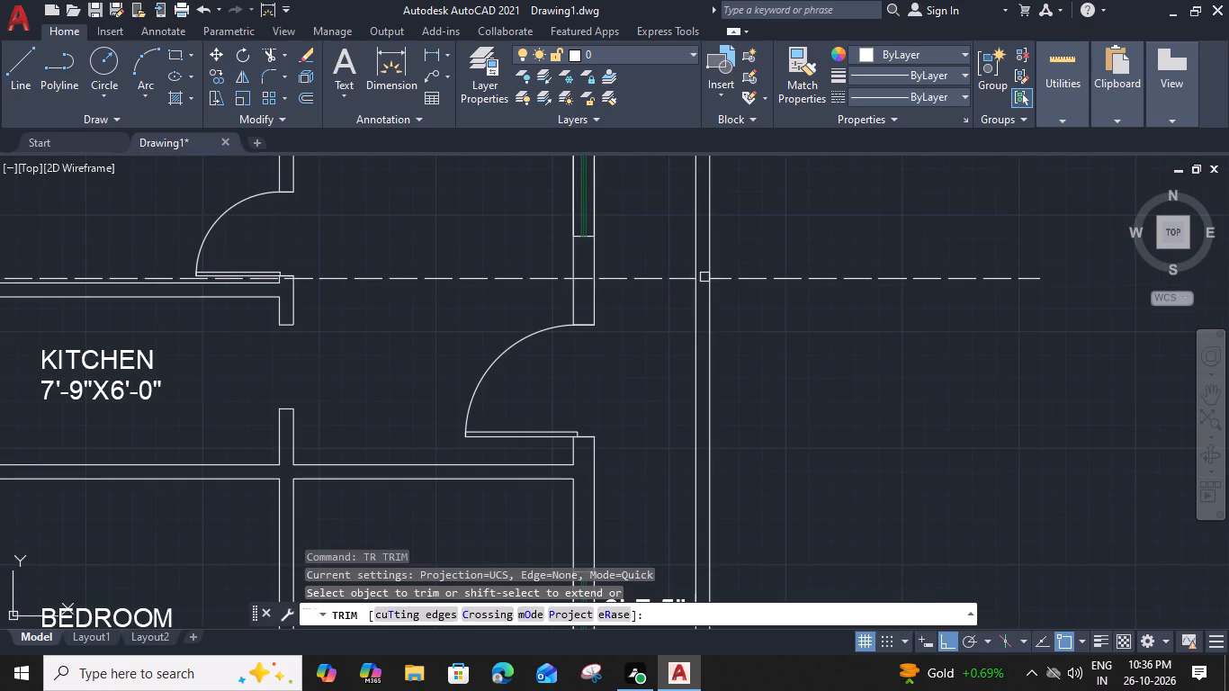
pyautogui.scroll(-1, 698, 273)
pyautogui.moveTo(412, 266); pyautogui.dragTo(829, 251, button='middle')
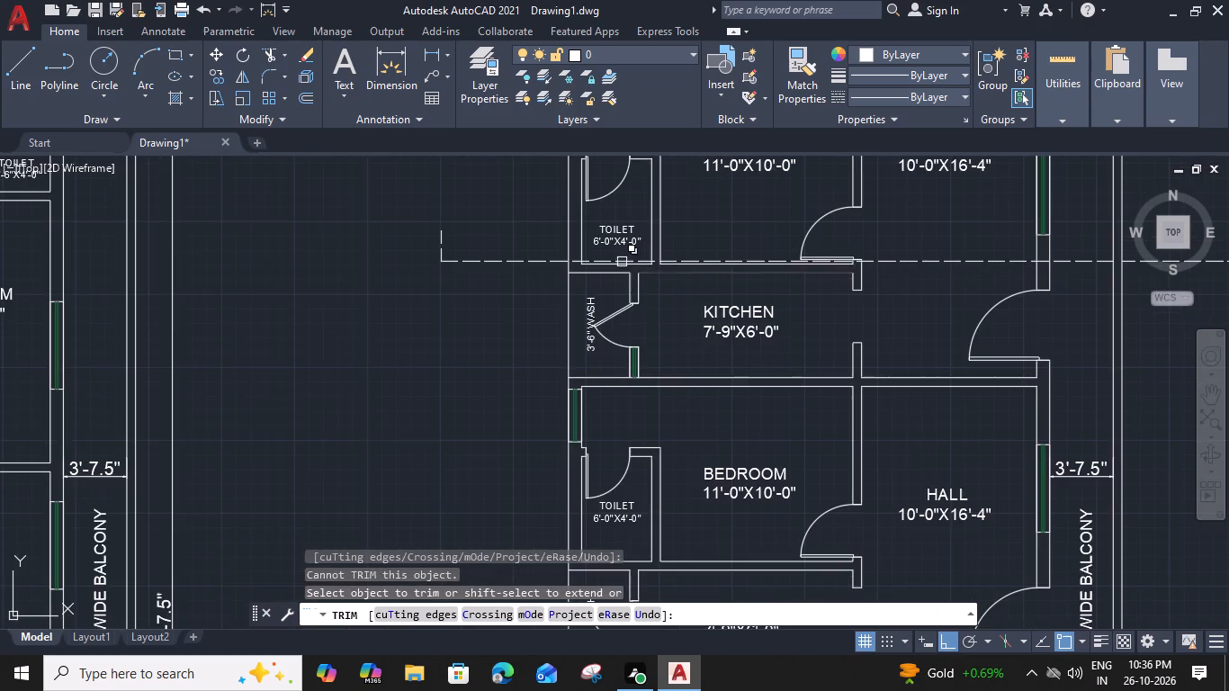
pyautogui.scroll(3, 621, 262)
pyautogui.click(480, 262)
pyautogui.press('Escape')
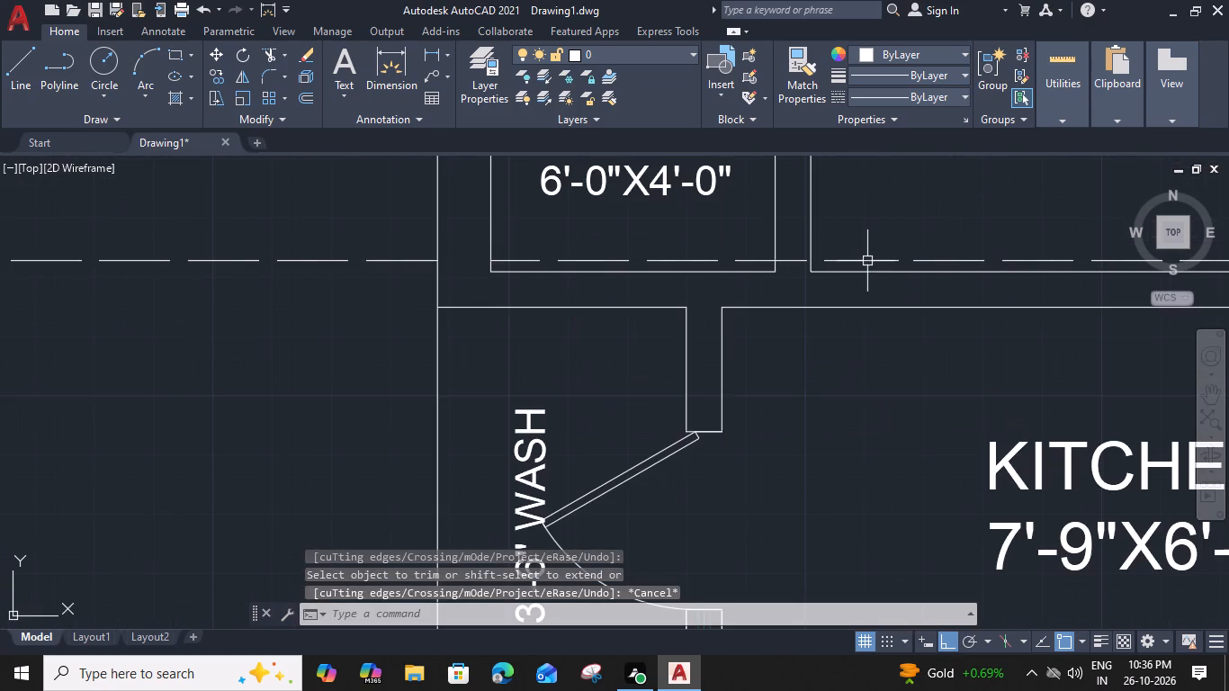
pyautogui.click(867, 261)
pyautogui.press('Delete')
# Draw a vertical ACAD_ISO02W100 dashed line about 1'-7" long, upward from the section line's remaining portion outside the balcony.
pyautogui.scroll(-3, 928, 206)
pyautogui.moveTo(956, 315); pyautogui.dragTo(946, 310, button='middle')
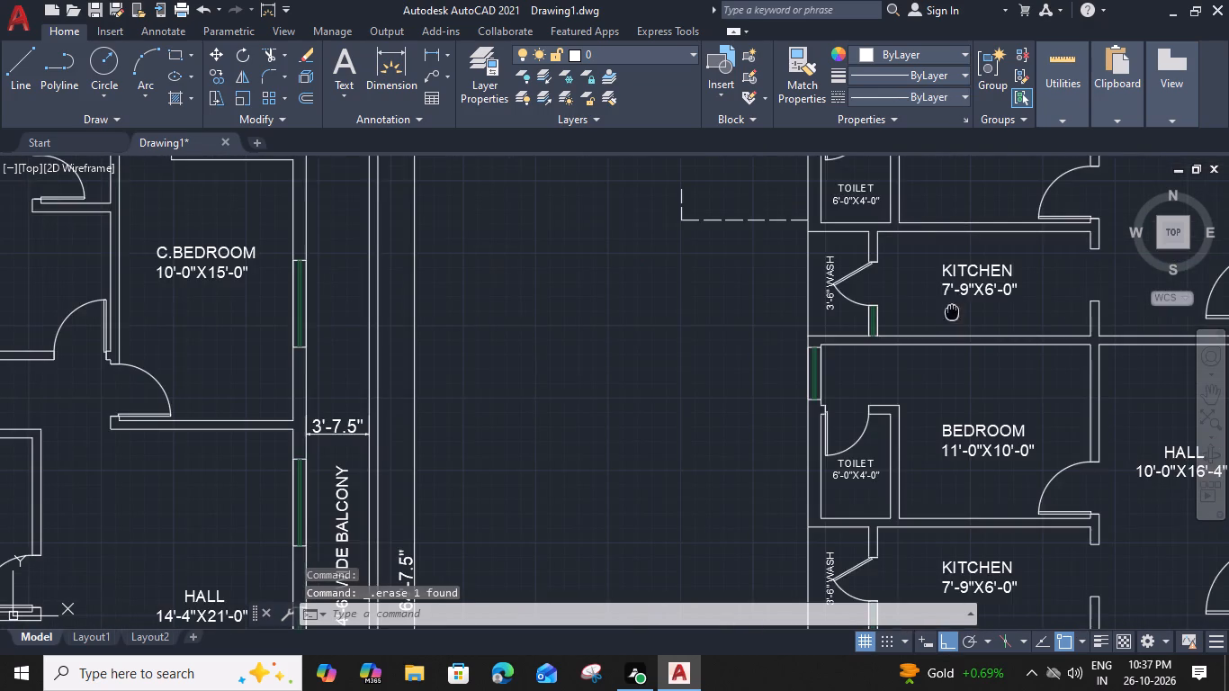
pyautogui.moveTo(946, 310); pyautogui.dragTo(579, 324, button='middle')
pyautogui.moveTo(793, 310); pyautogui.dragTo(703, 345, button='middle')
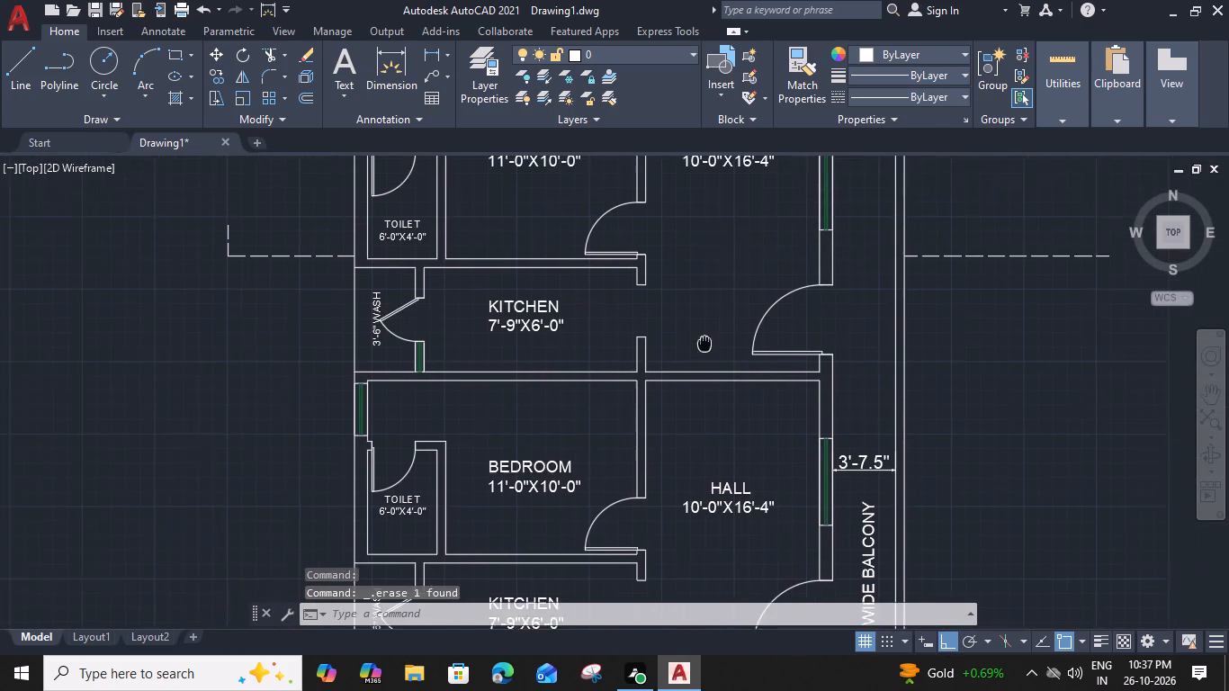
pyautogui.moveTo(703, 345); pyautogui.dragTo(704, 345, button='middle')
pyautogui.moveTo(927, 293); pyautogui.dragTo(776, 301, button='middle')
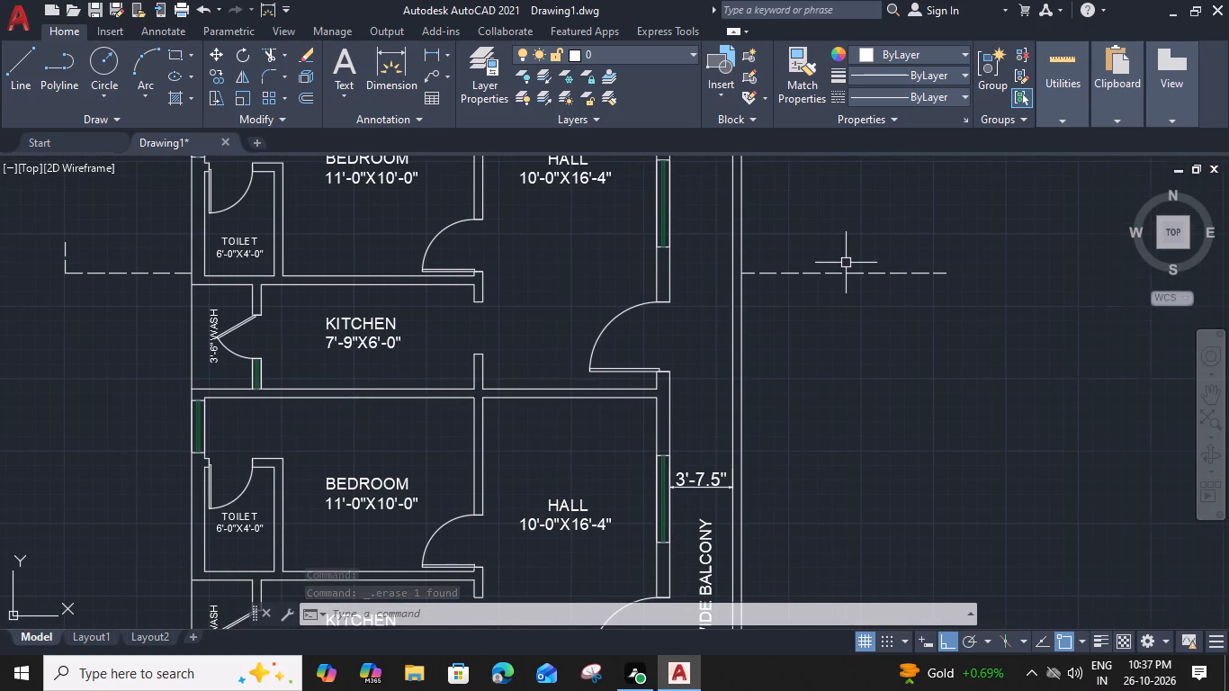
pyautogui.write('L')
pyautogui.press('space')
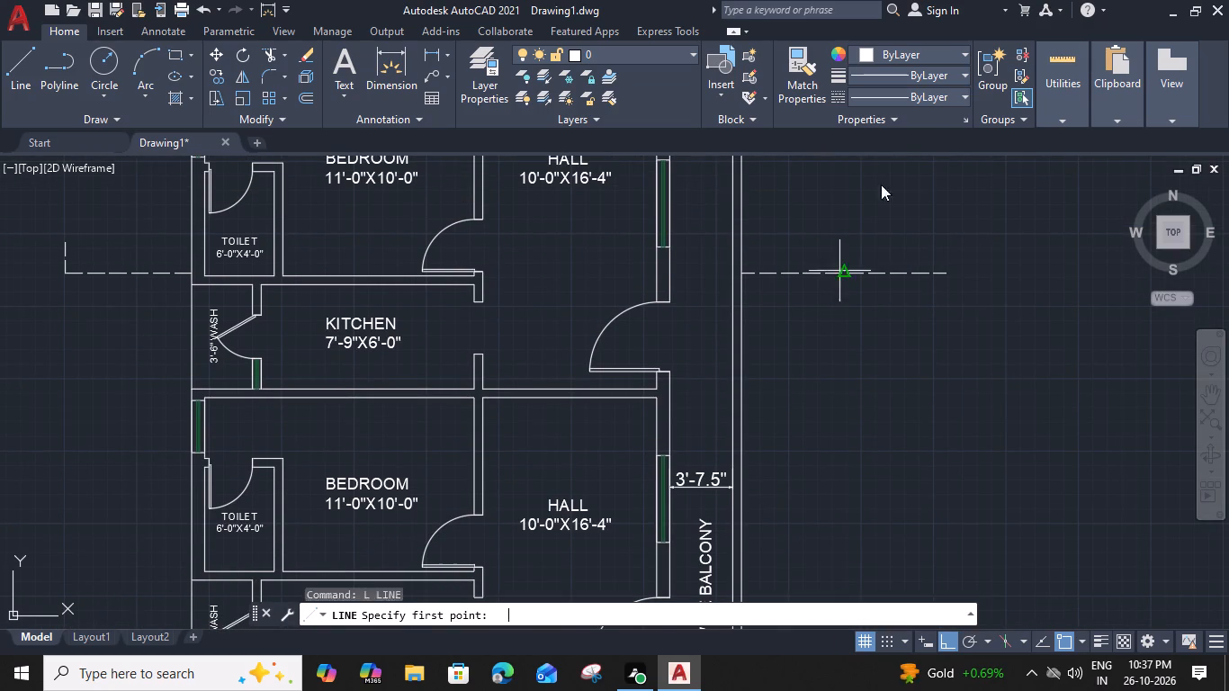
pyautogui.click(963, 93)
pyautogui.click(946, 158)
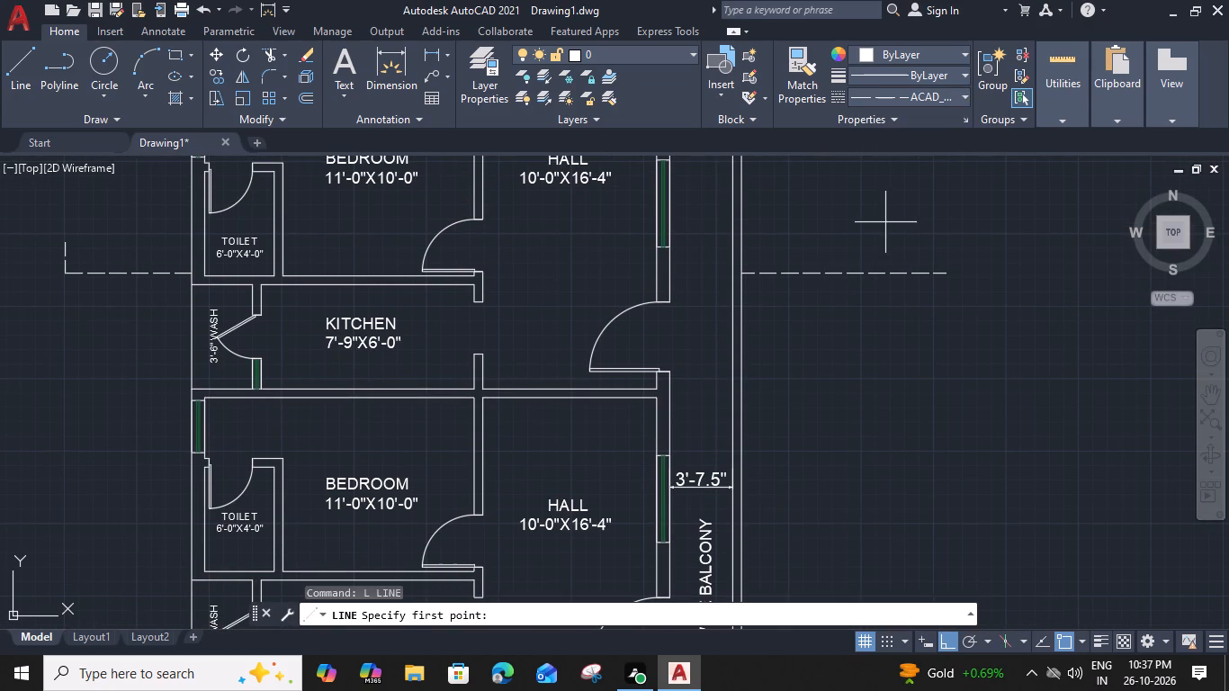
pyautogui.click(802, 272)
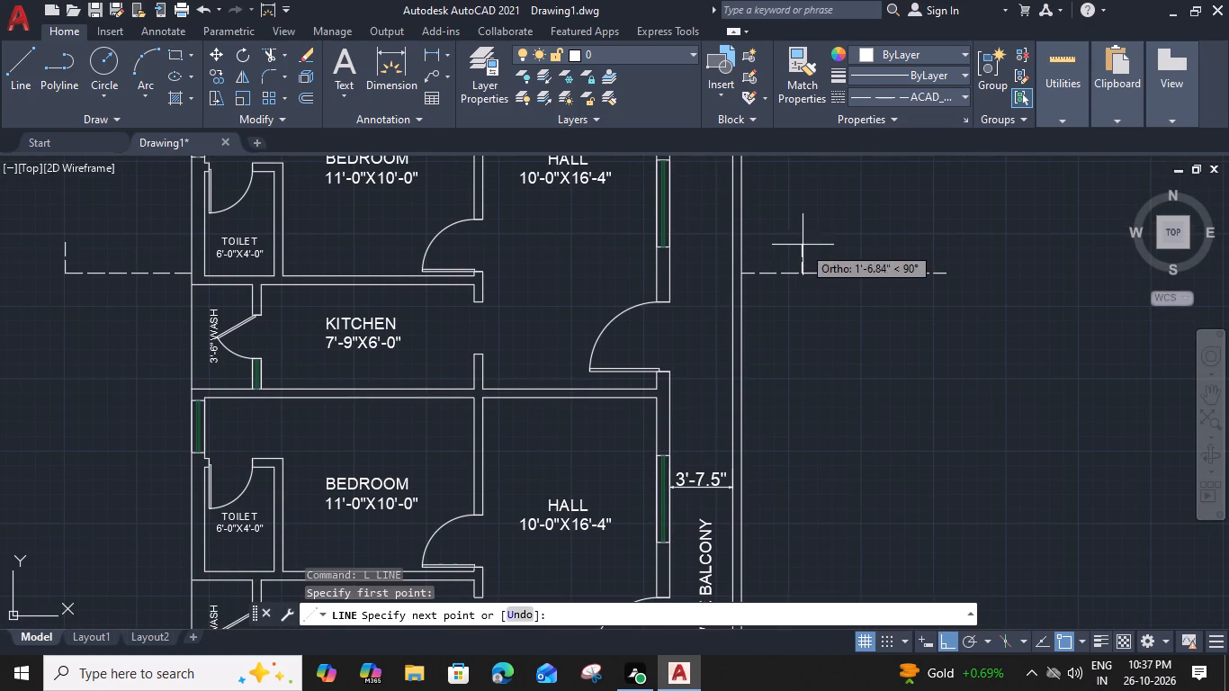
pyautogui.click(803, 243)
pyautogui.press('Escape')
# Trim off the part of the balcony-side section line that extends beyond the new vertical dashed line.
pyautogui.write('TR')
pyautogui.press('space')
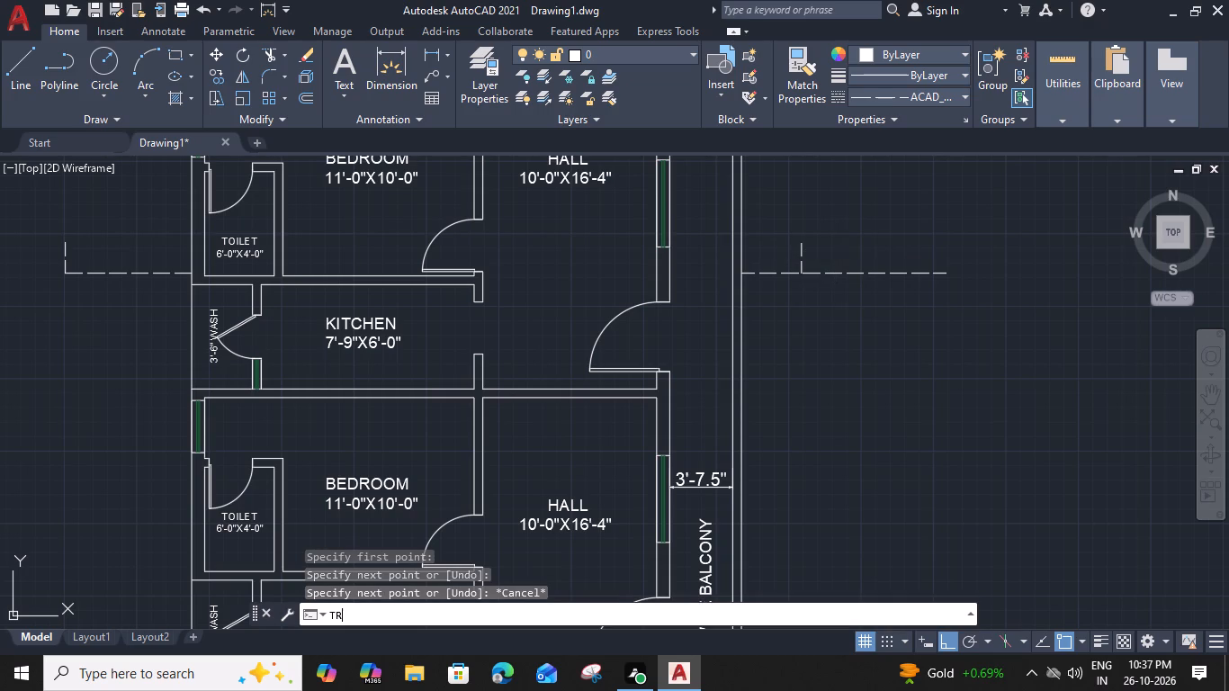
pyautogui.click(846, 274)
pyautogui.press('Escape')
pyautogui.scroll(-1, 836, 246)
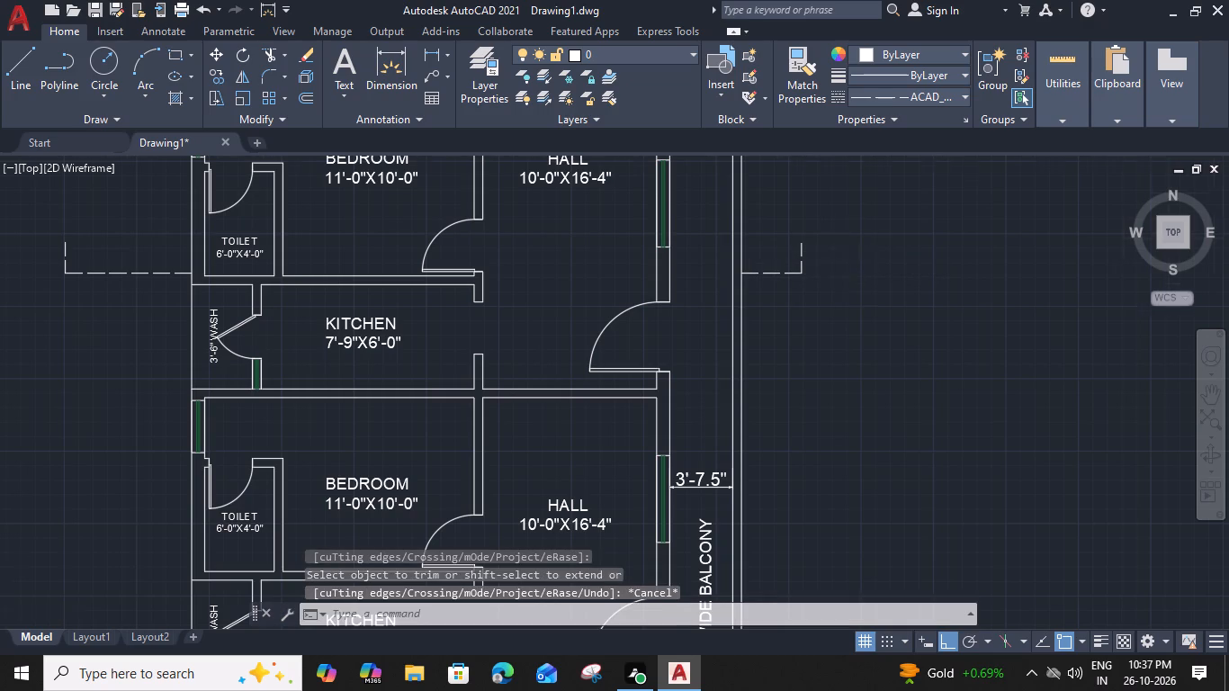
# Erase the two dashed section marker lines on the toilet side of the first floor plan.
pyautogui.scroll(-1, 836, 246)
pyautogui.moveTo(784, 312); pyautogui.dragTo(914, 328, button='middle')
pyautogui.click(685, 245)
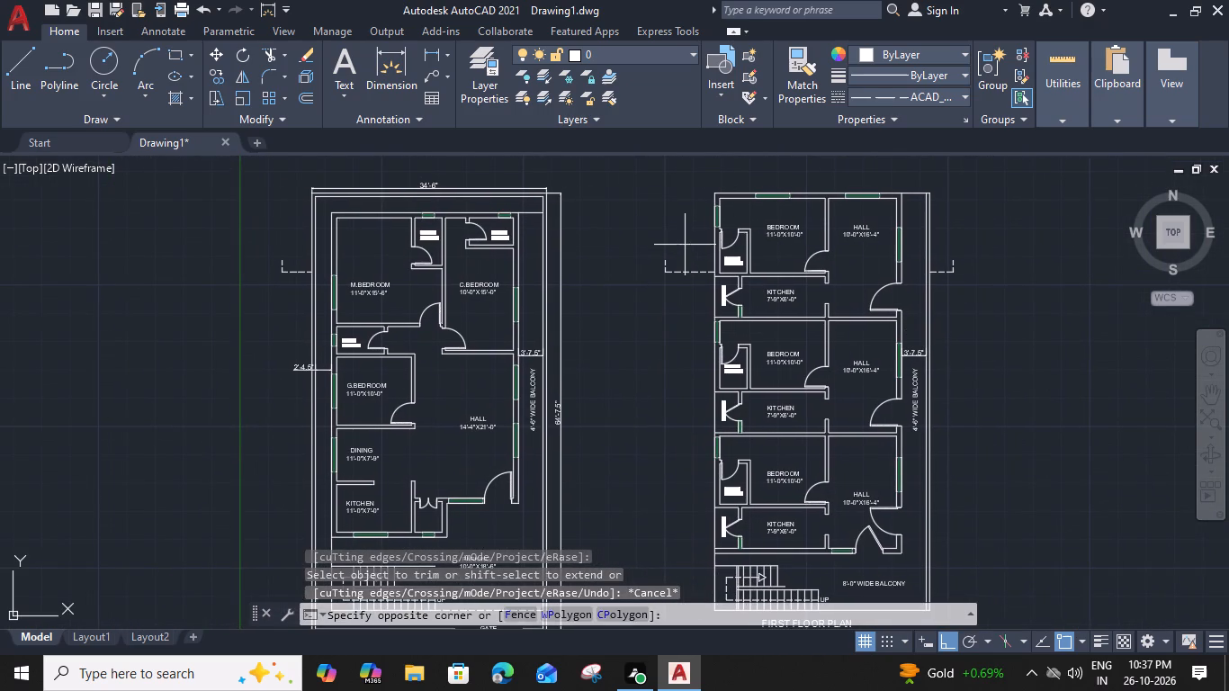
pyautogui.click(653, 284)
pyautogui.press('Delete')
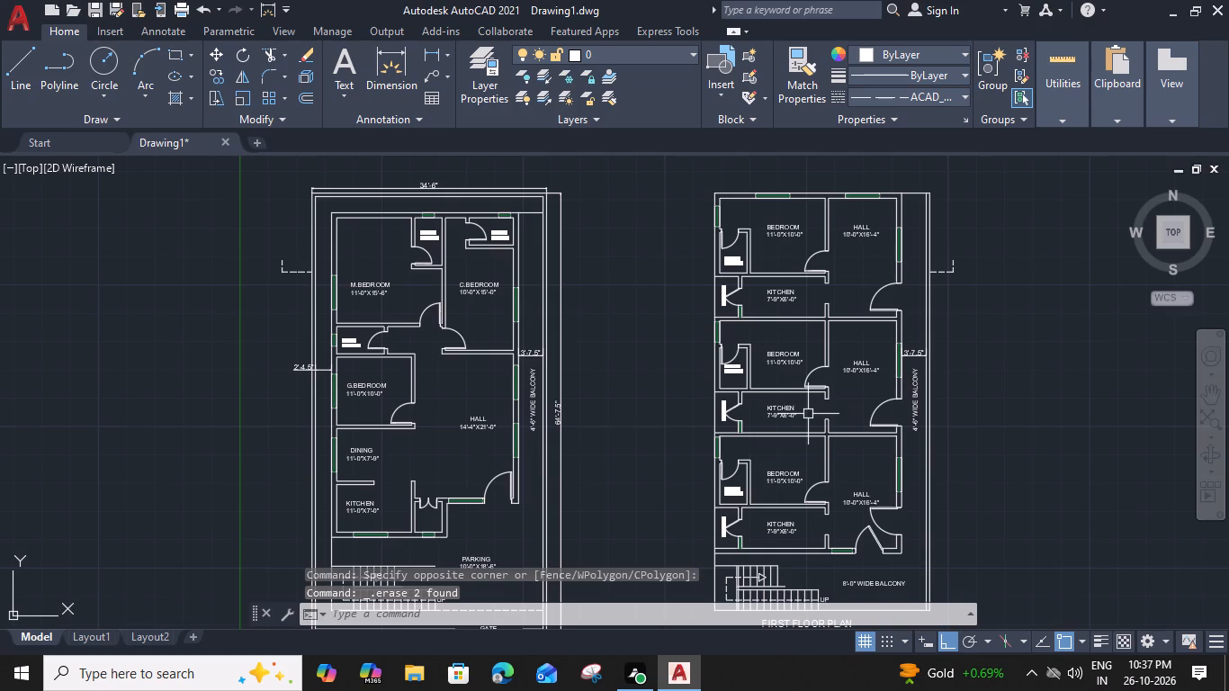
# Set the linetype to ByLayer and draw a small circle centred on the upper end of the balcony-side vertical dashed line.
pyautogui.moveTo(806, 405); pyautogui.dragTo(753, 376, button='middle')
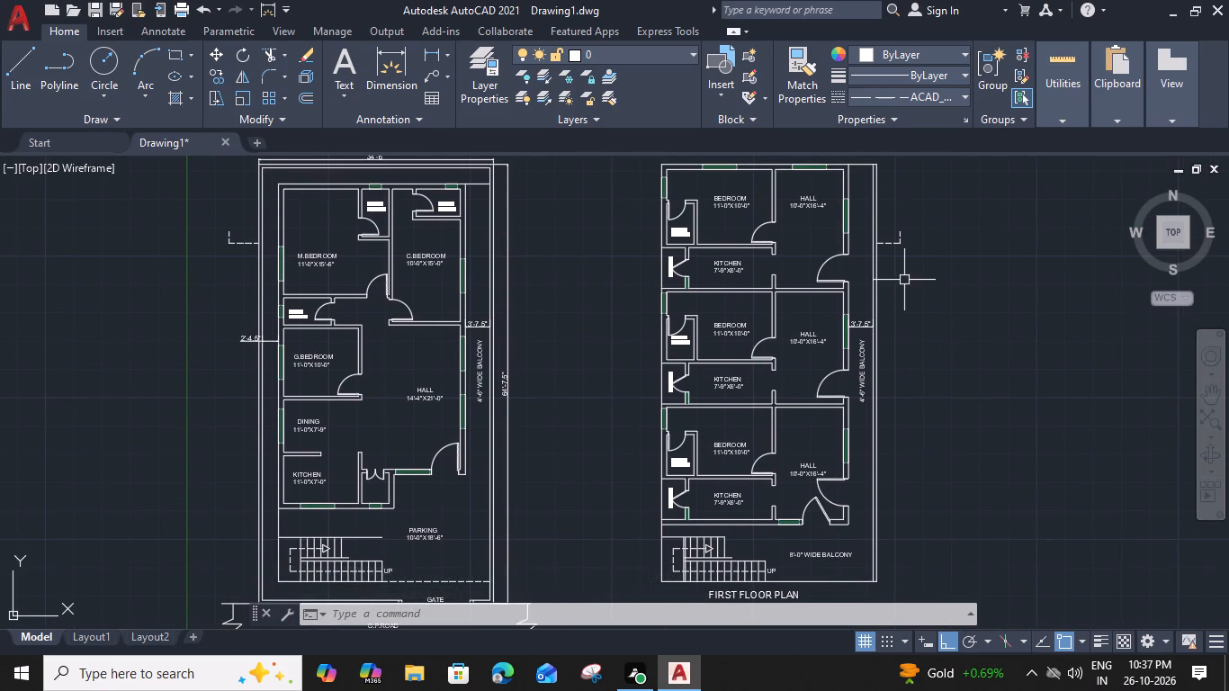
pyautogui.write('C')
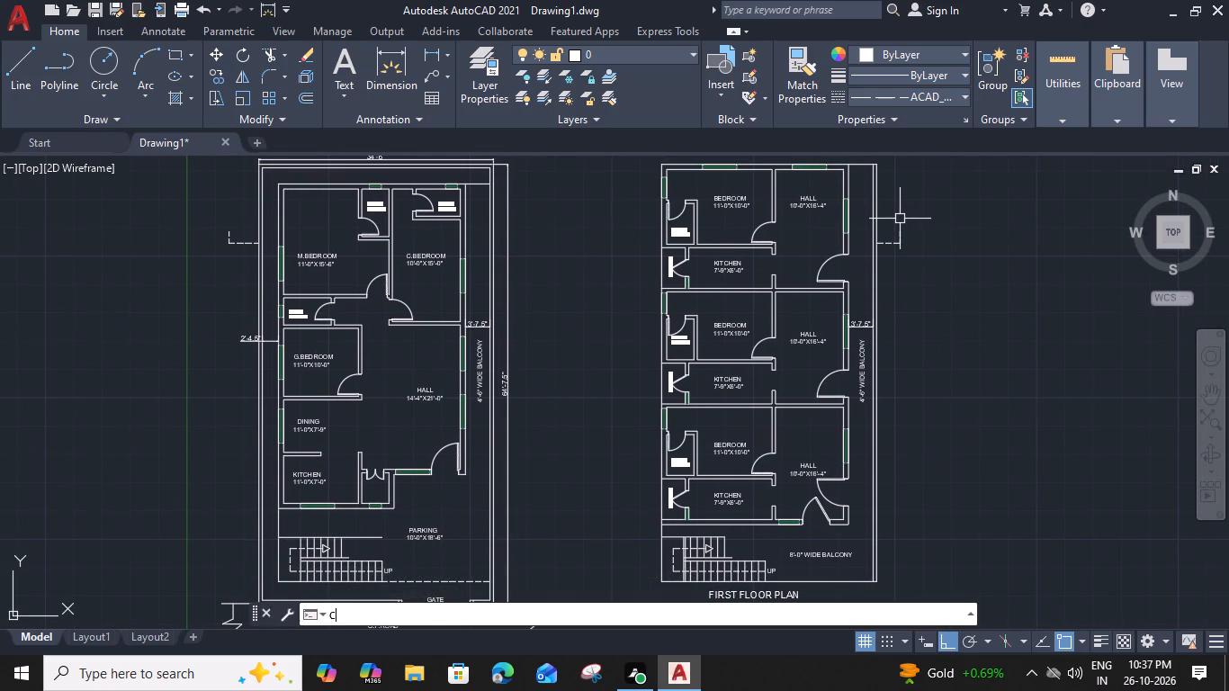
pyautogui.press('space')
pyautogui.click(962, 103)
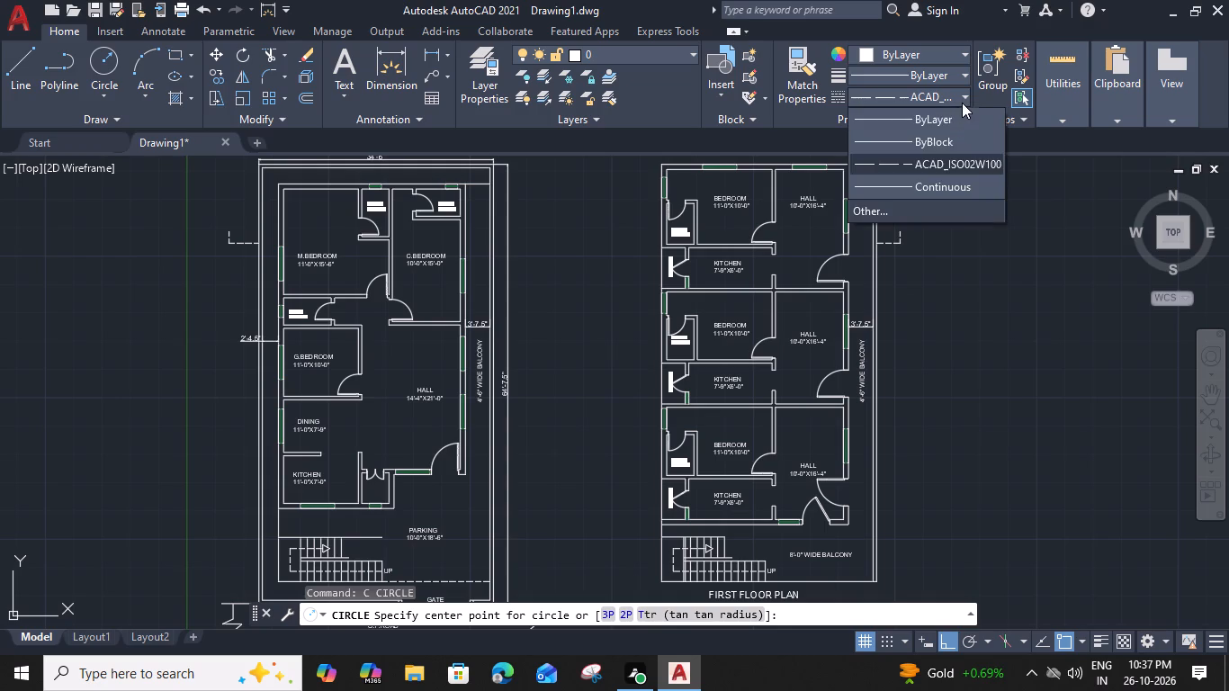
pyautogui.click(956, 134)
pyautogui.click(955, 101)
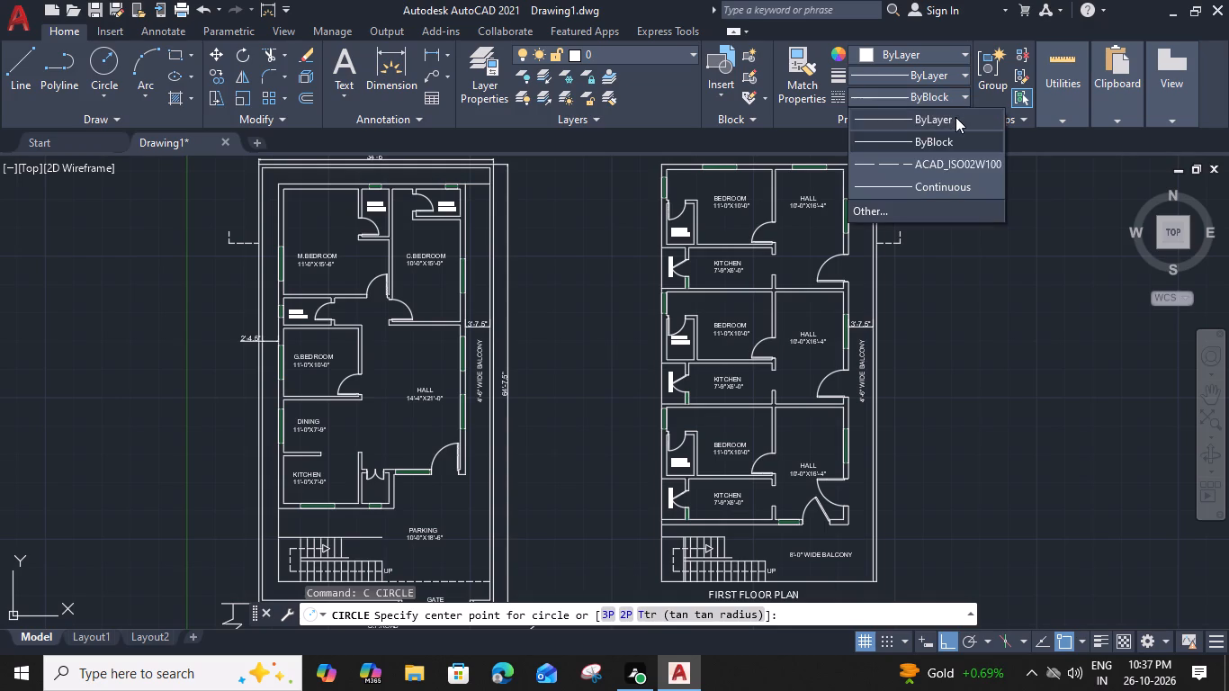
pyautogui.click(955, 117)
pyautogui.scroll(2, 904, 231)
pyautogui.click(888, 233)
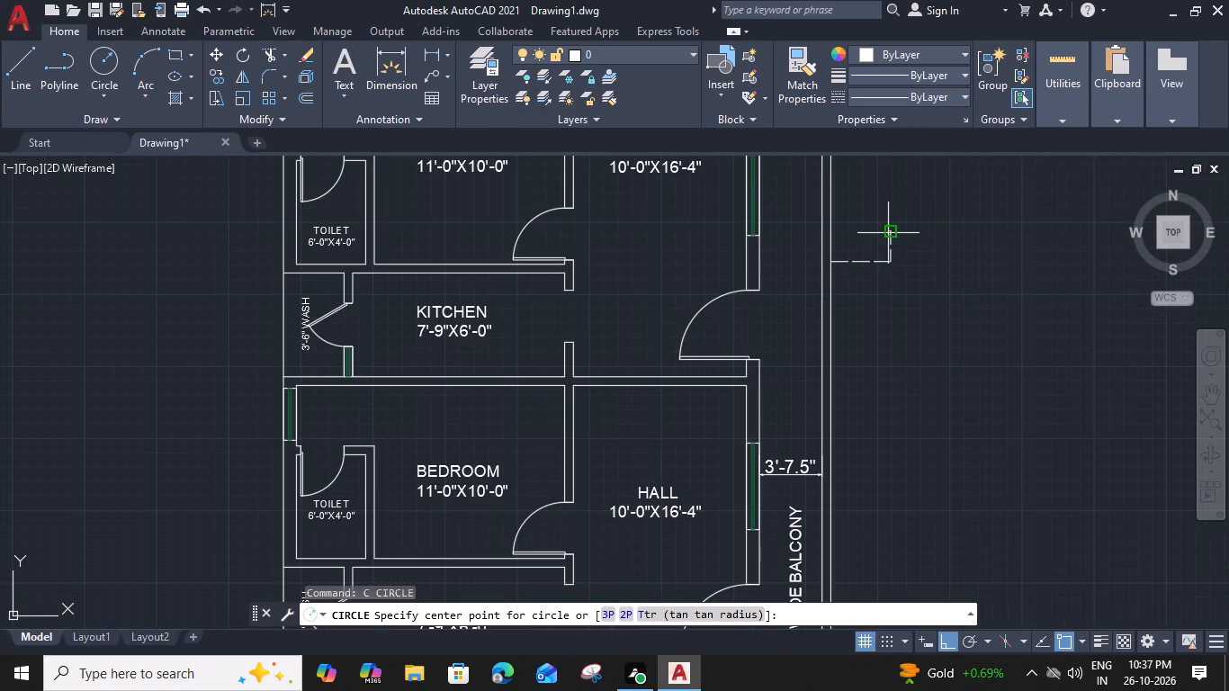
pyautogui.click(895, 206)
# Move the circle up so its lowest point sits on the upper end of the vertical dashed line.
pyautogui.click(906, 252)
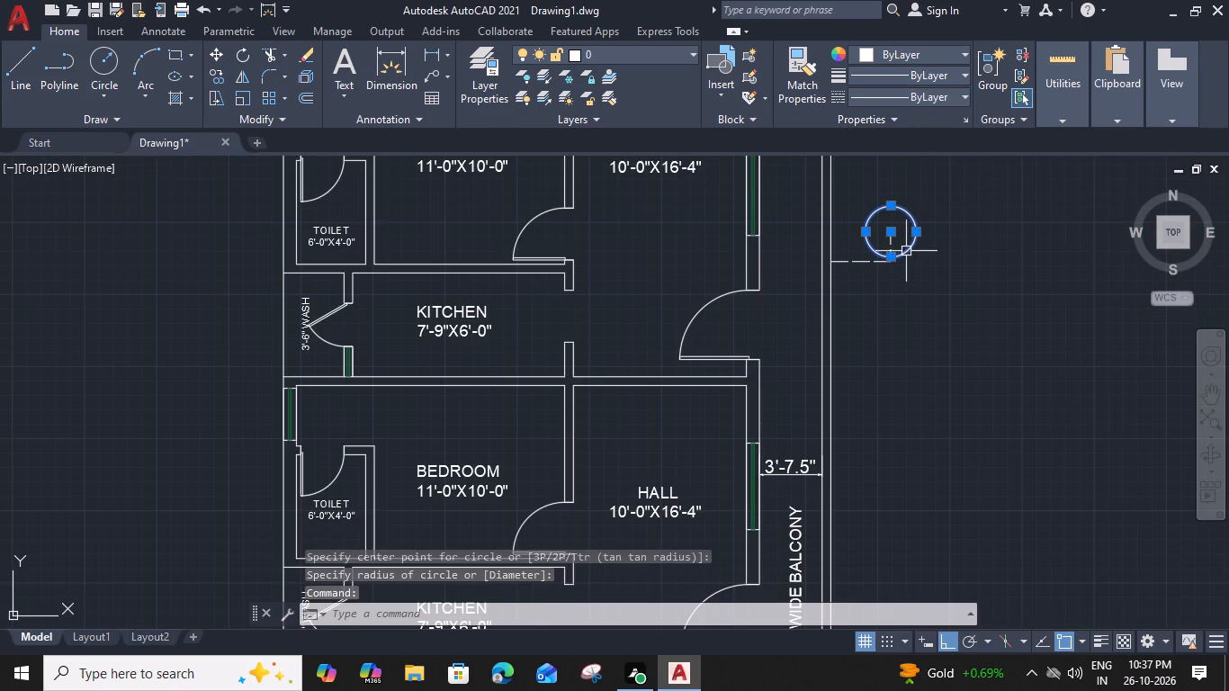
pyautogui.write('M')
pyautogui.press('space')
pyautogui.scroll(3, 906, 233)
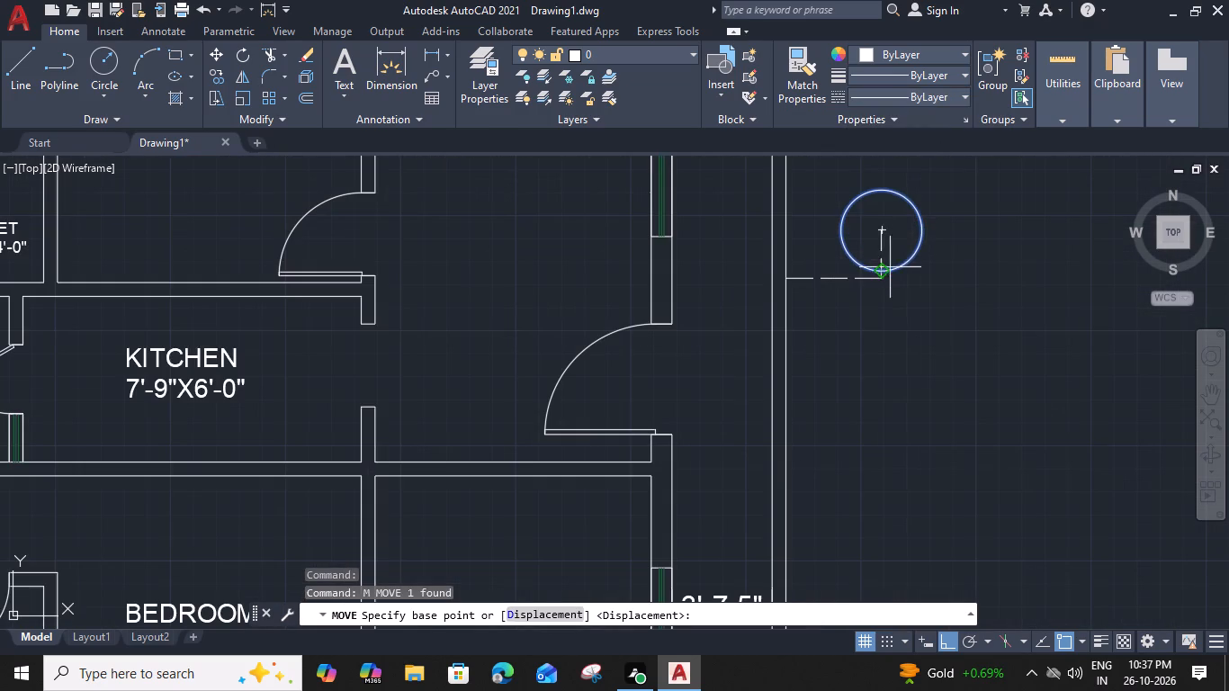
pyautogui.click(884, 270)
pyautogui.click(879, 227)
# Add the multiline text label "A" at 9" height inside the section-marker circle beside the first floor balcony.
pyautogui.moveTo(935, 291); pyautogui.dragTo(906, 315, button='middle')
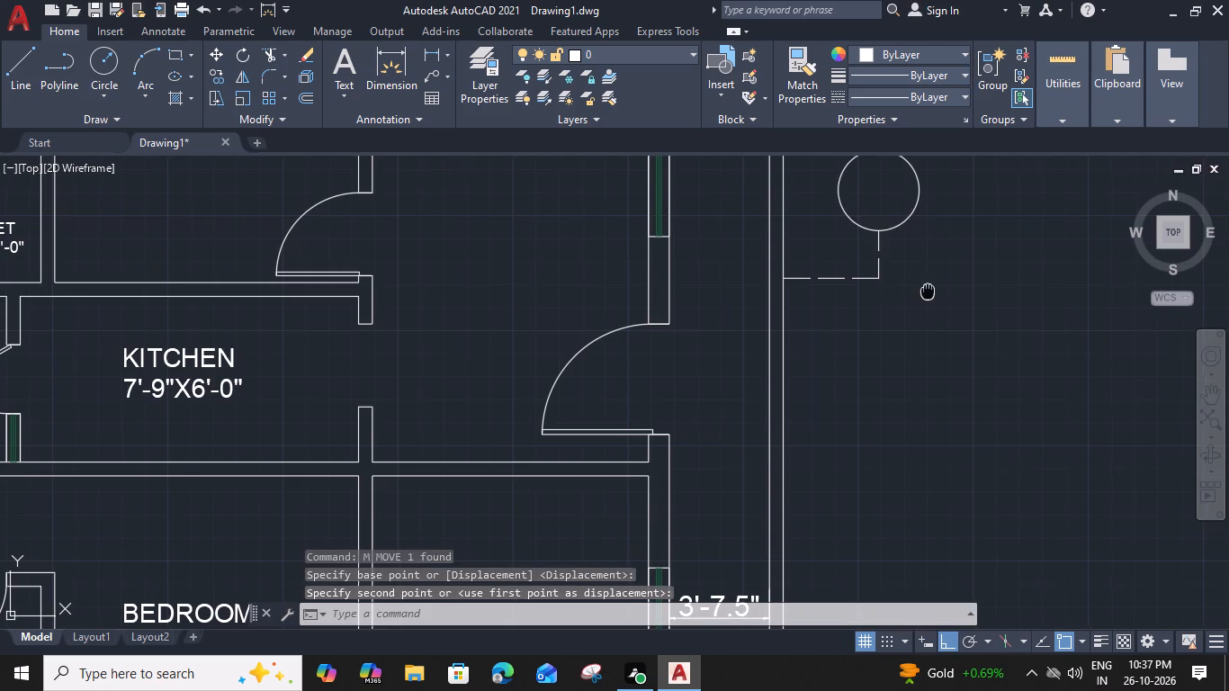
pyautogui.moveTo(906, 315); pyautogui.dragTo(882, 338, button='middle')
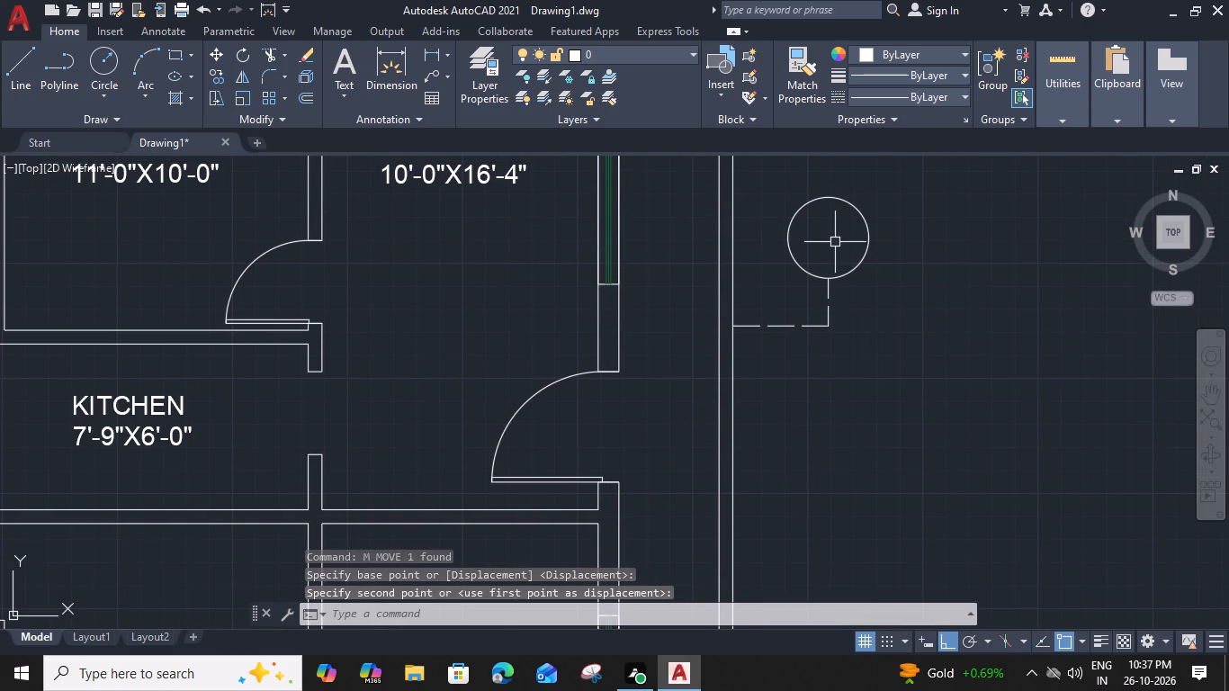
pyautogui.write('MT')
pyautogui.press('space')
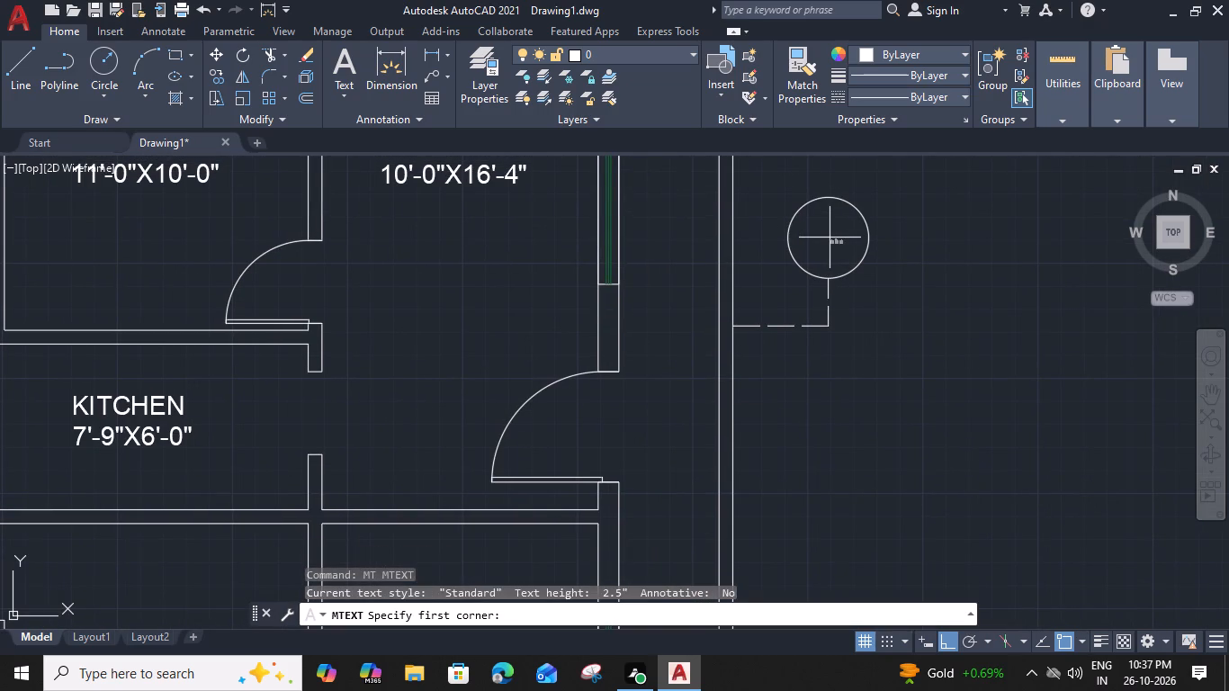
pyautogui.click(822, 234)
pyautogui.click(849, 247)
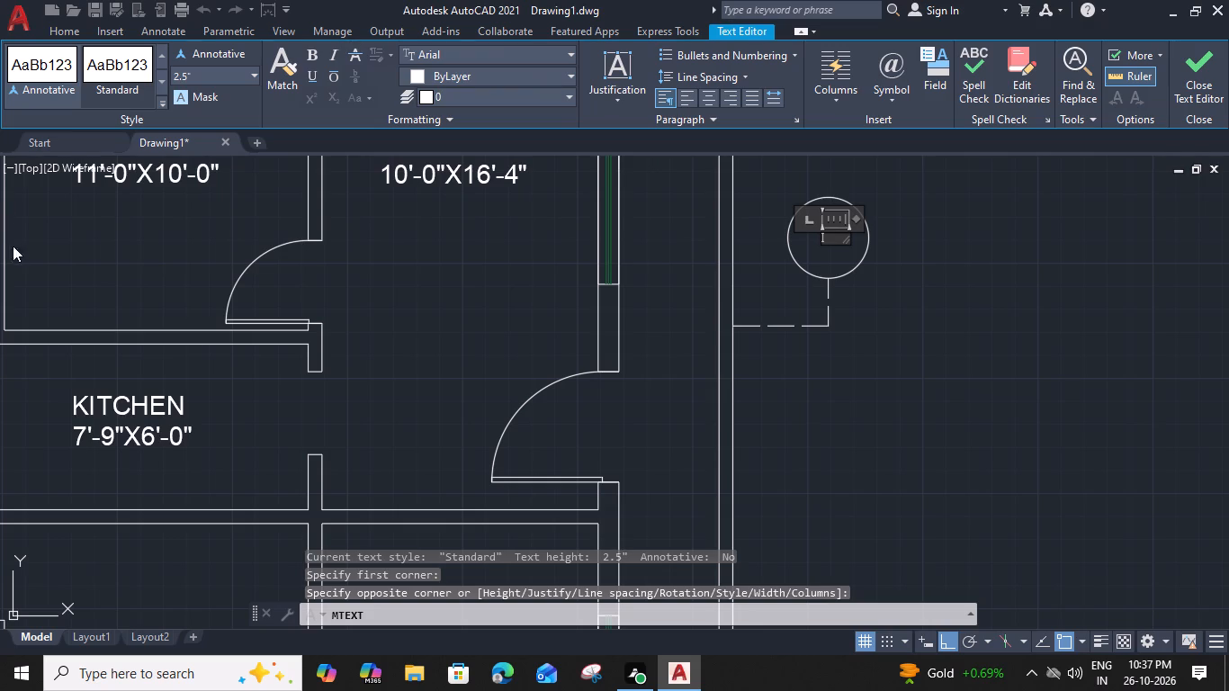
pyautogui.moveTo(190, 77); pyautogui.dragTo(148, 85)
pyautogui.press('9')
pyautogui.hotkey('shift', '"')
pyautogui.press('Return')
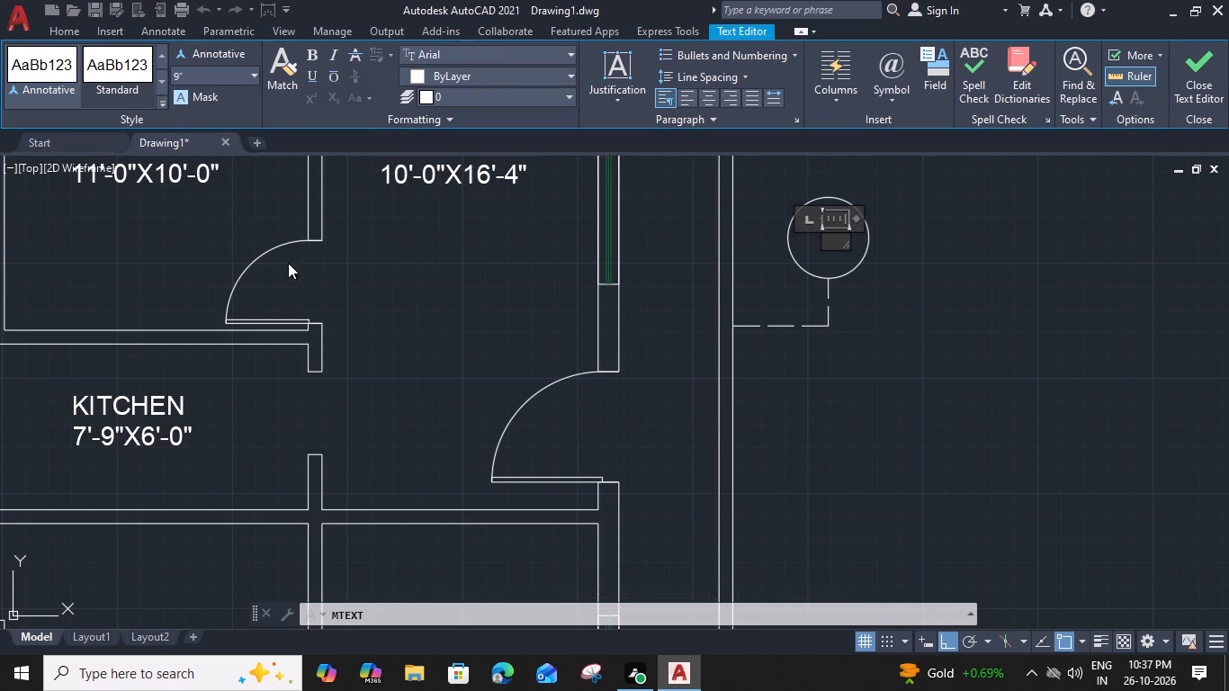
pyautogui.press('a')
pyautogui.click(785, 421)
# Move the letter A slightly left so it lines up with the dashed line below the marker circle.
pyautogui.moveTo(846, 272); pyautogui.dragTo(678, 316, button='middle')
pyautogui.scroll(2, 665, 294)
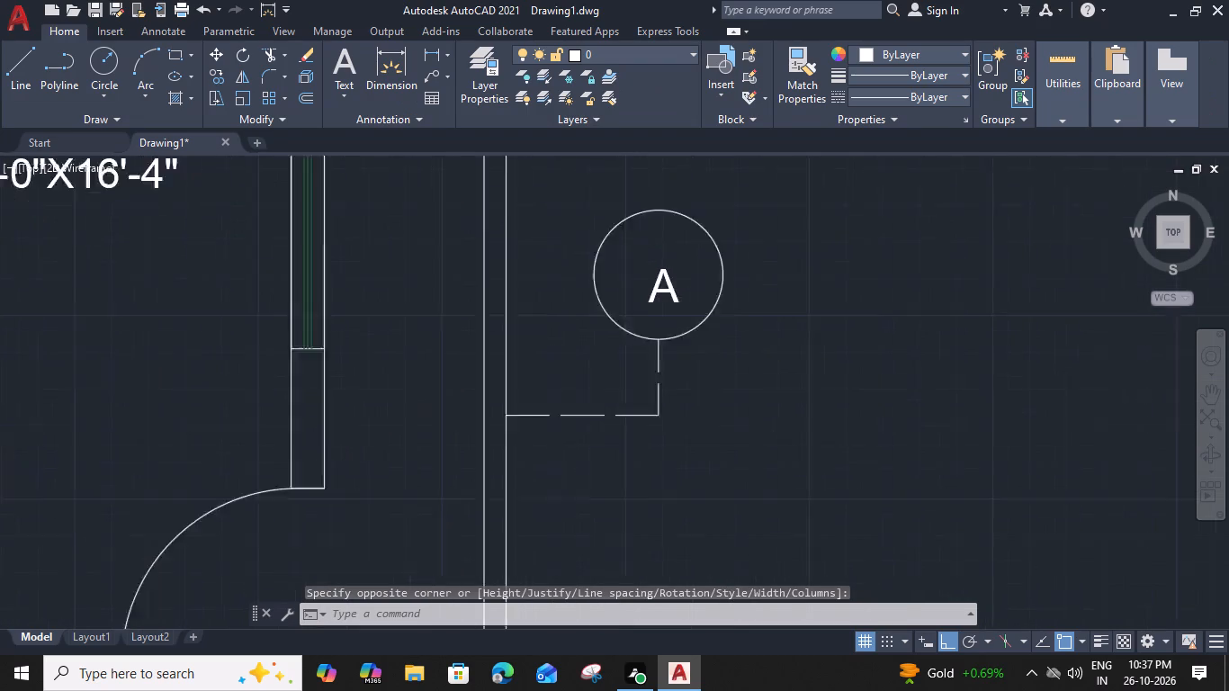
pyautogui.click(661, 285)
pyautogui.write('M')
pyautogui.press('space')
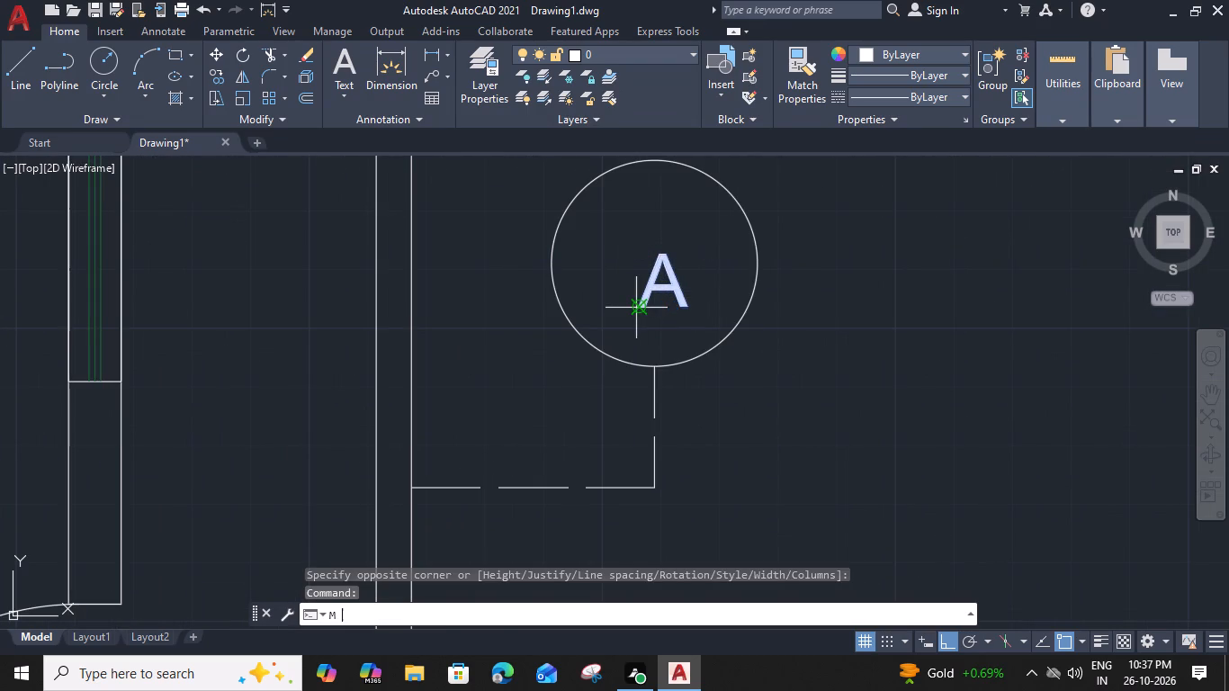
pyautogui.click(637, 310)
pyautogui.click(627, 307)
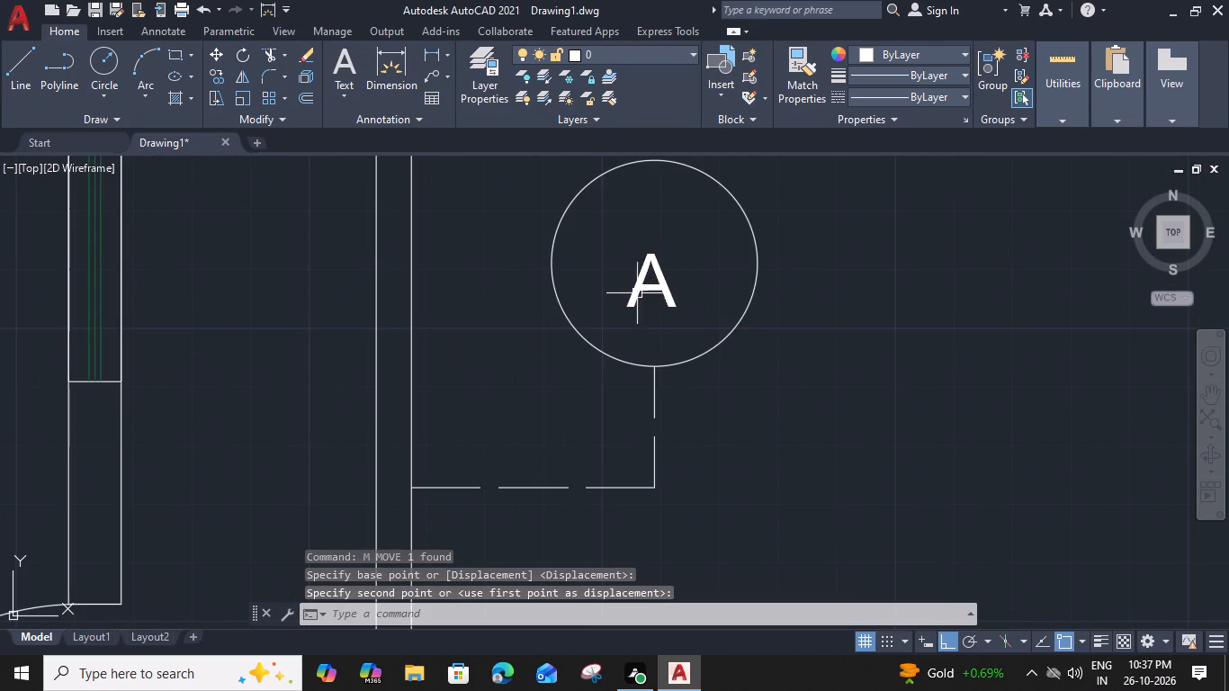
# Set the text height of the letter A in the marker circle to 1'.
pyautogui.doubleClick(643, 291)
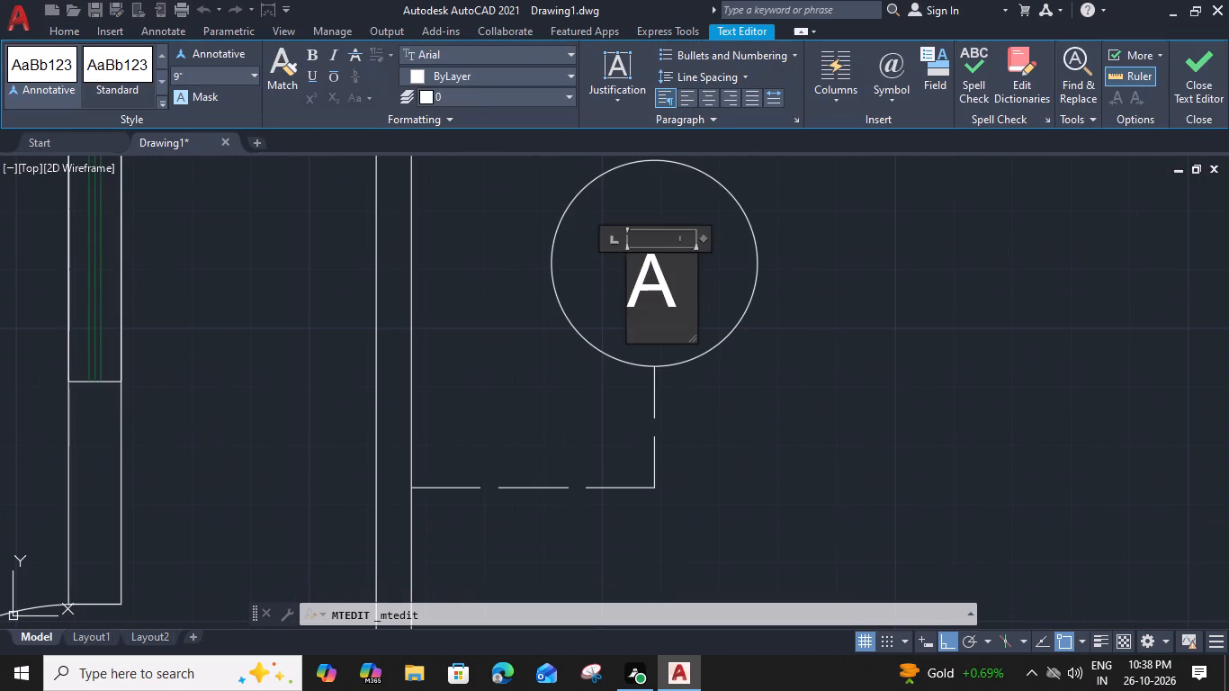
pyautogui.moveTo(680, 310); pyautogui.dragTo(579, 313)
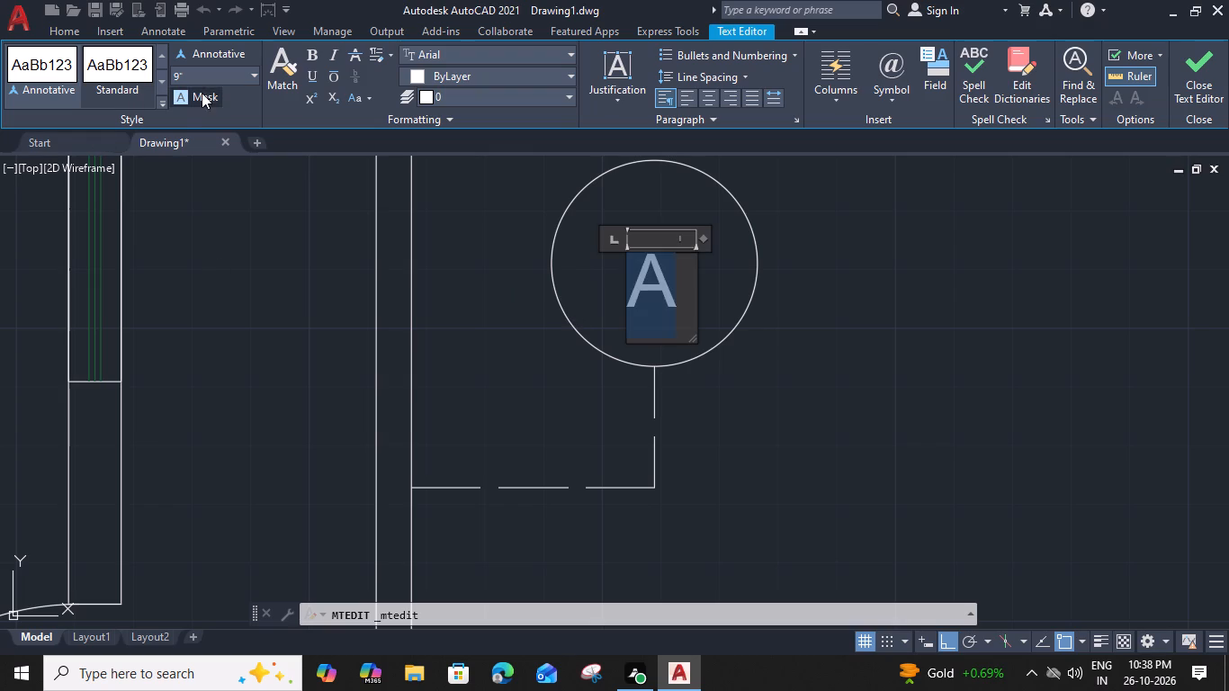
pyautogui.click(194, 78)
pyautogui.write("1'")
pyautogui.press('Return')
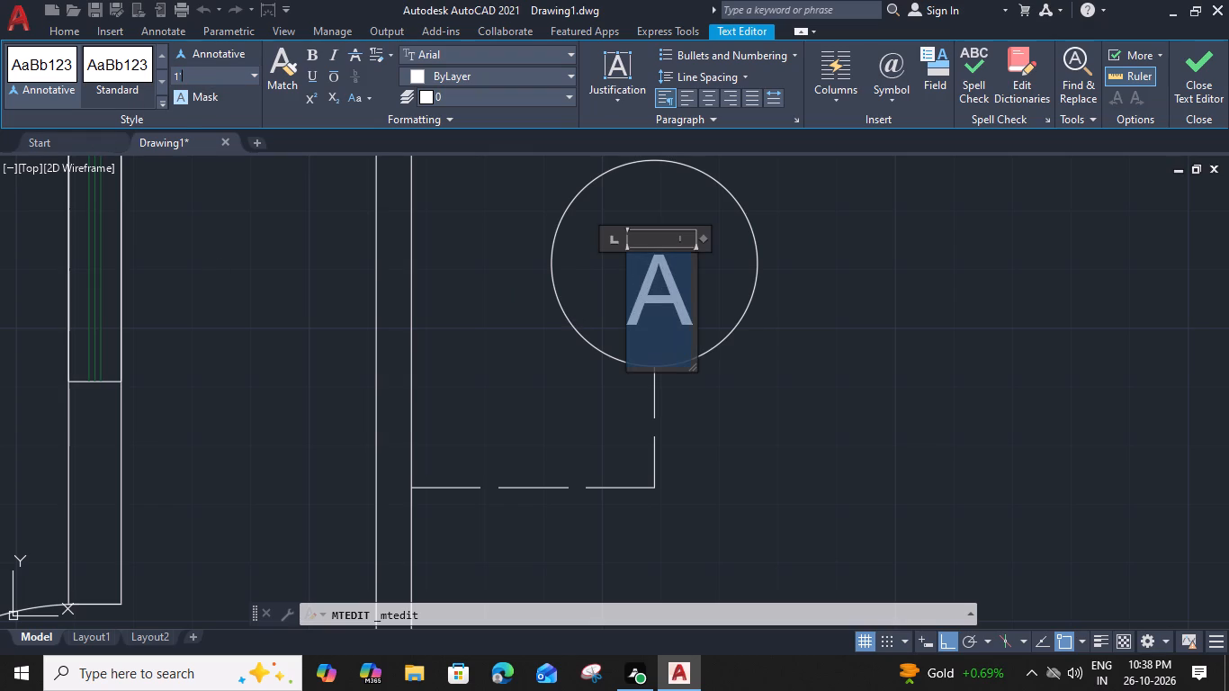
pyautogui.click(710, 347)
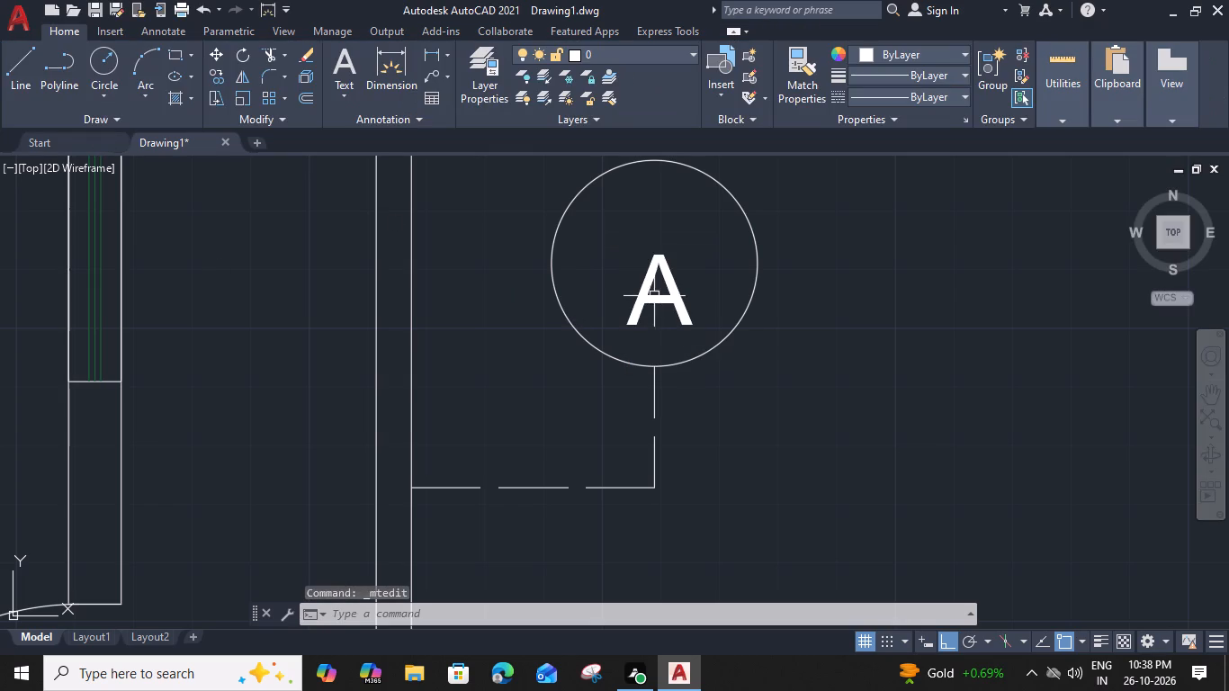
# Move the letter A straight up so it sits near the mid-height of the marker circle.
pyautogui.click(651, 290)
pyautogui.write('M')
pyautogui.press('space')
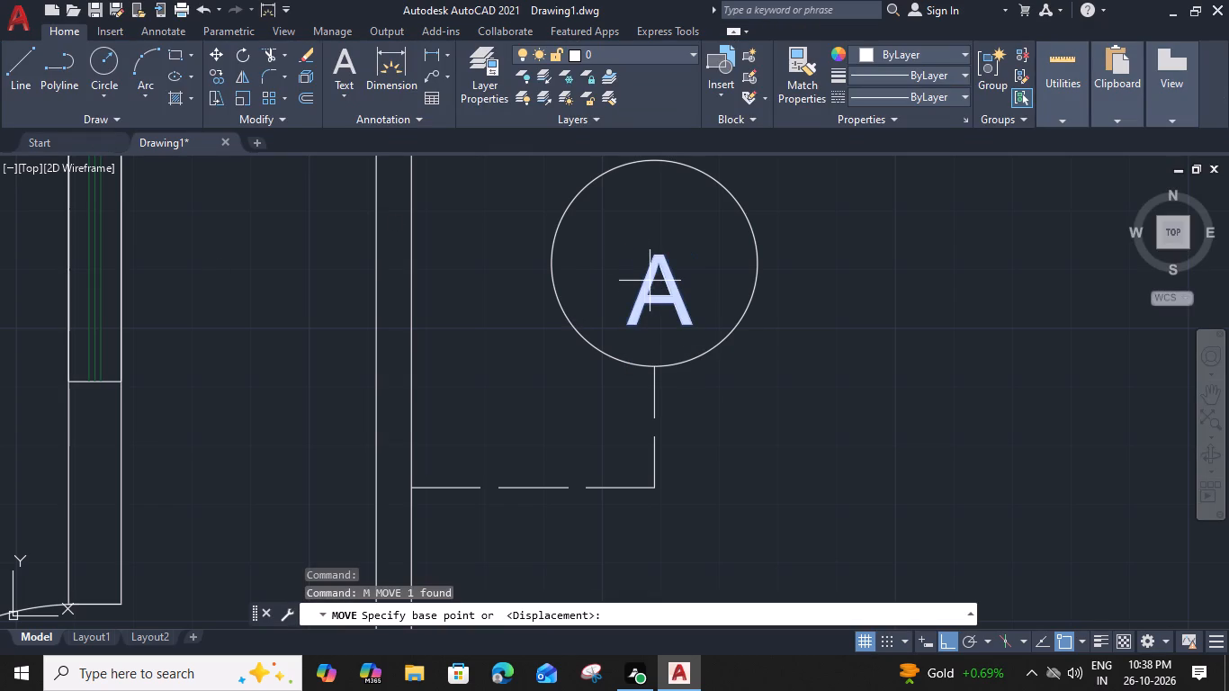
pyautogui.click(629, 321)
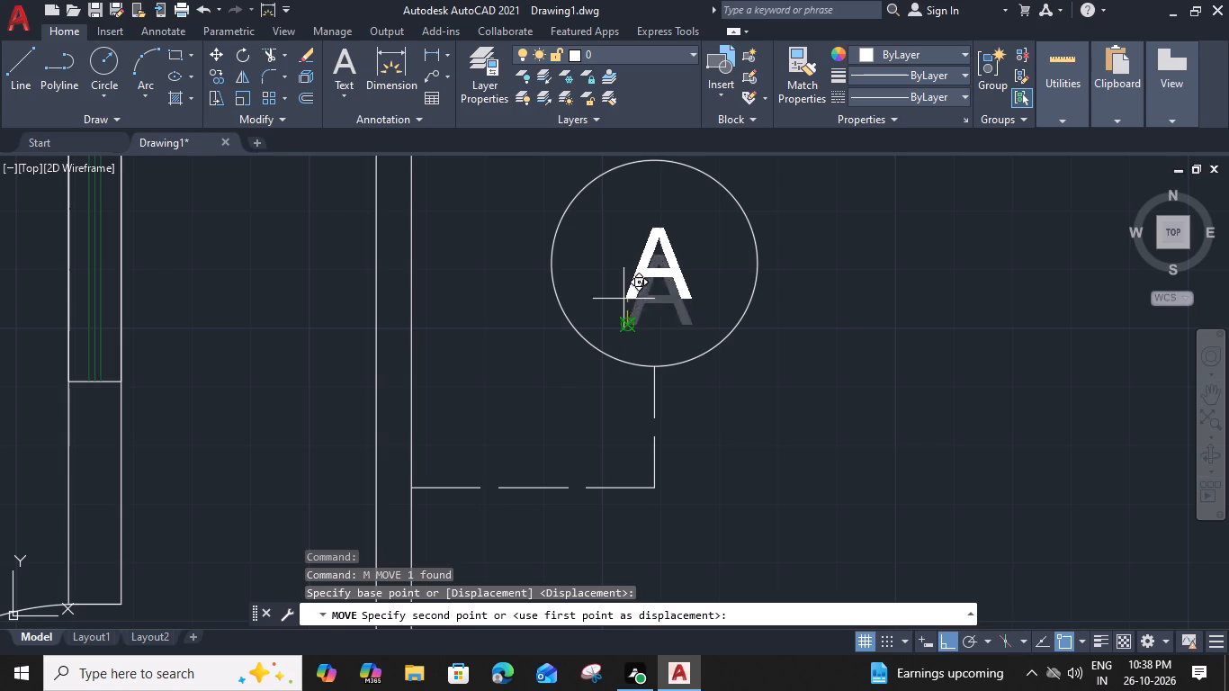
pyautogui.click(623, 291)
pyautogui.click(654, 256)
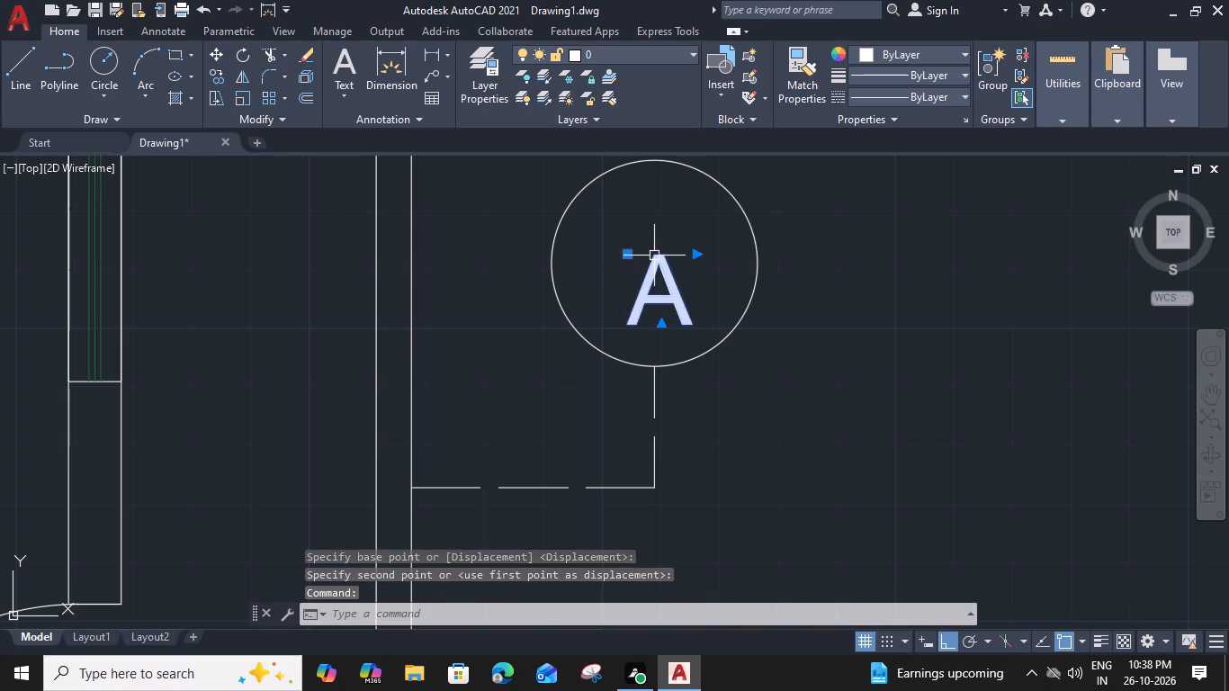
pyautogui.write('M')
pyautogui.press('space')
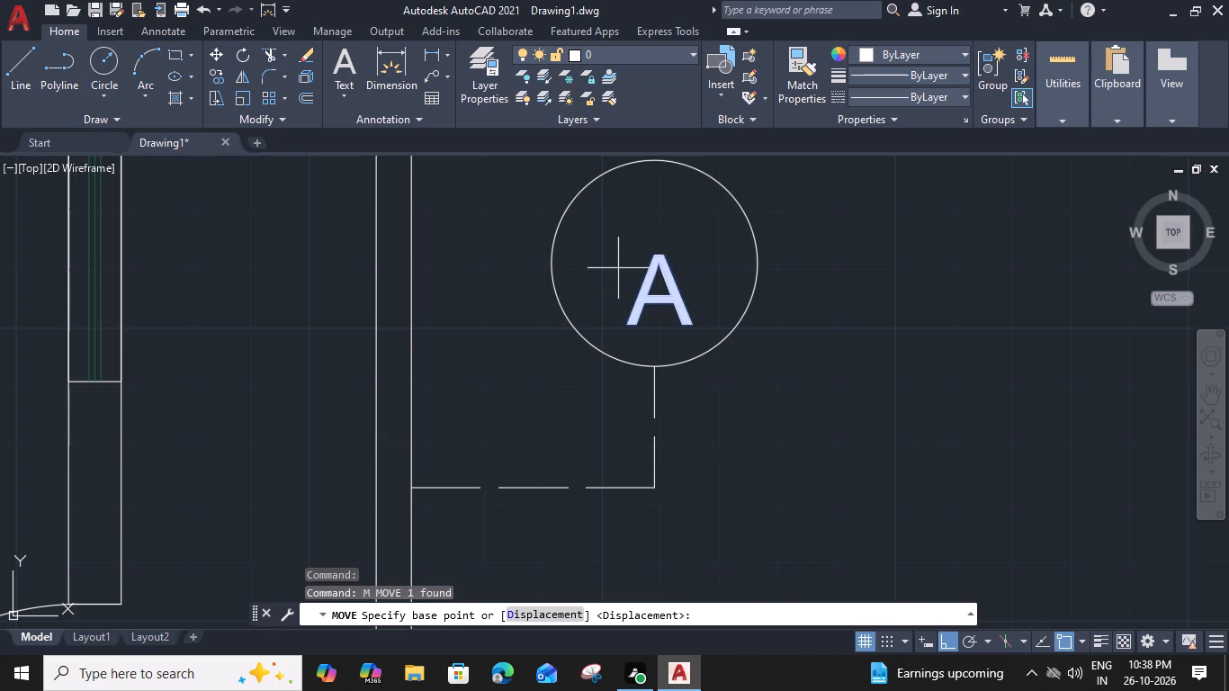
pyautogui.click(628, 253)
pyautogui.click(626, 211)
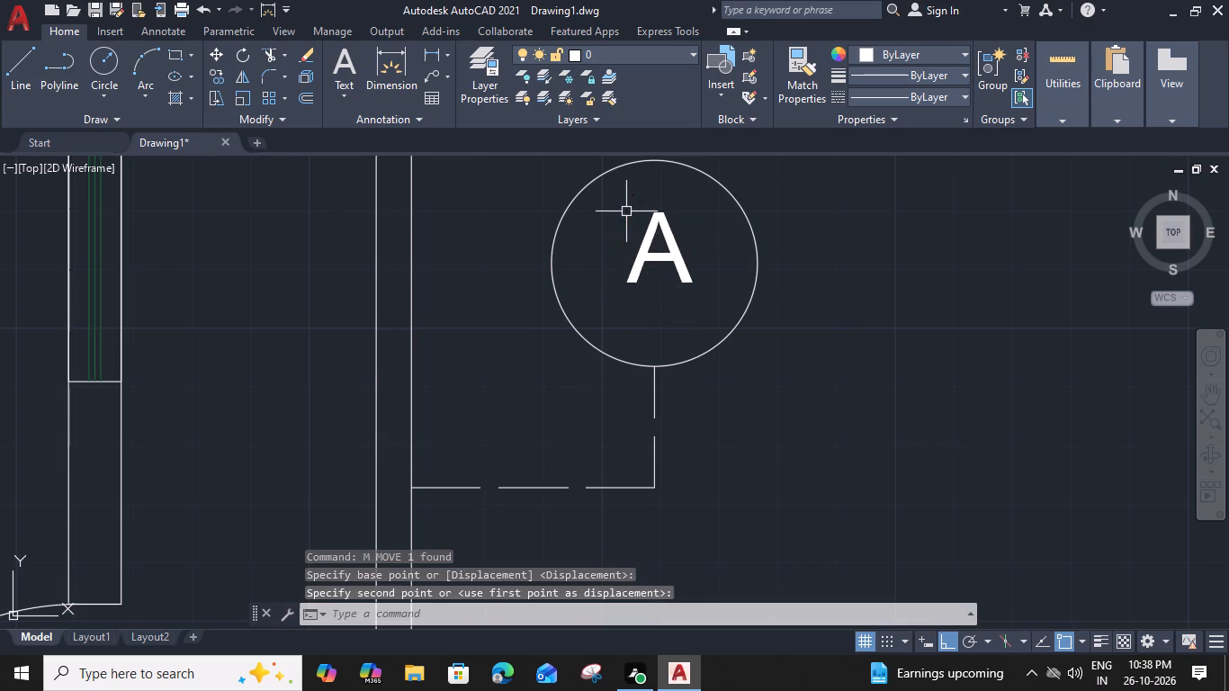
# Move the letter A about 3" to the left inside the marker circle.
pyautogui.click(686, 280)
pyautogui.write('M')
pyautogui.press('space')
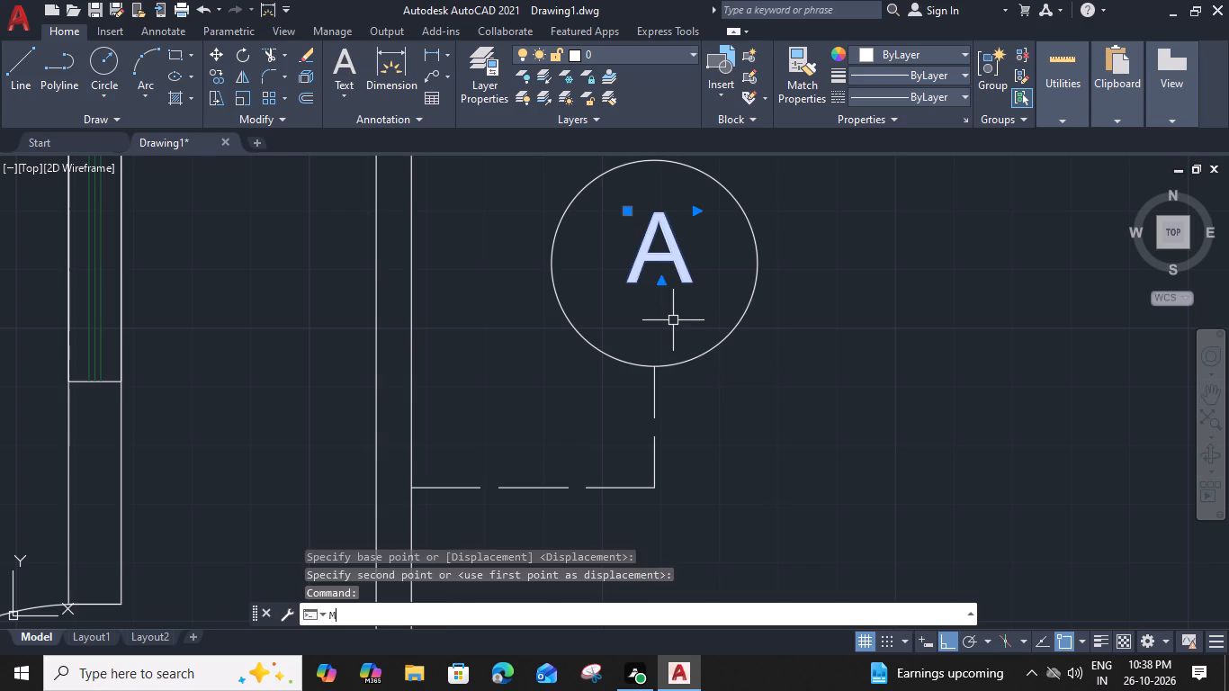
pyautogui.click(627, 285)
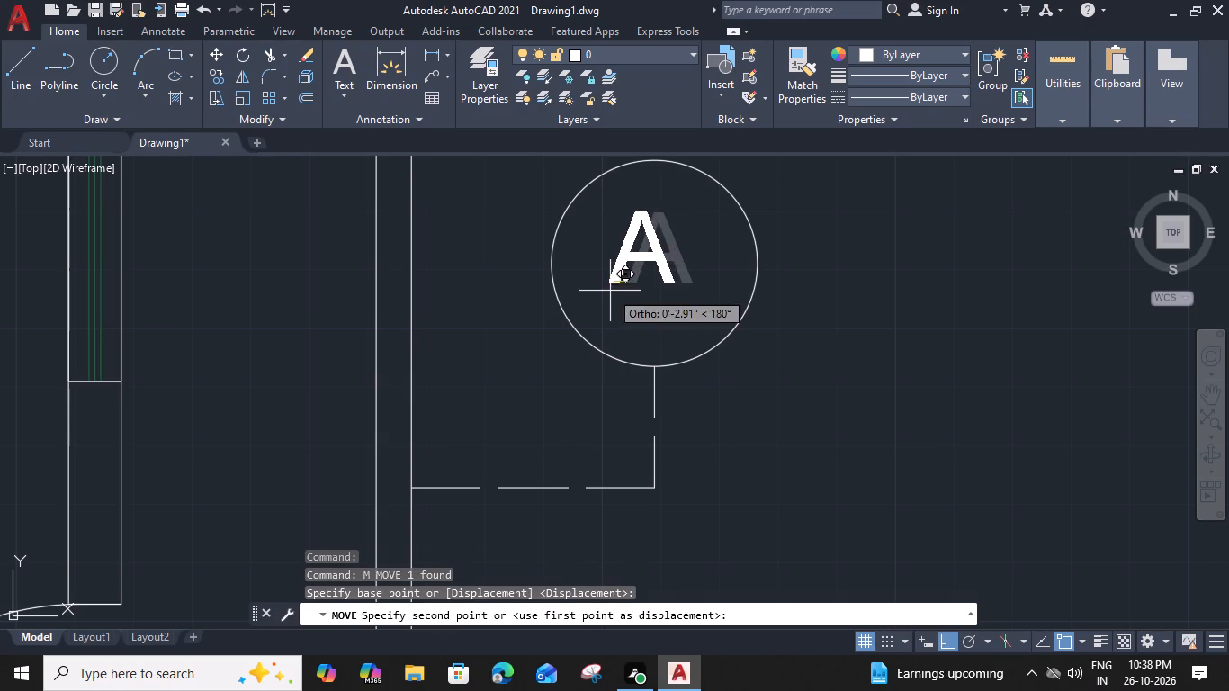
pyautogui.click(610, 291)
pyautogui.click(653, 256)
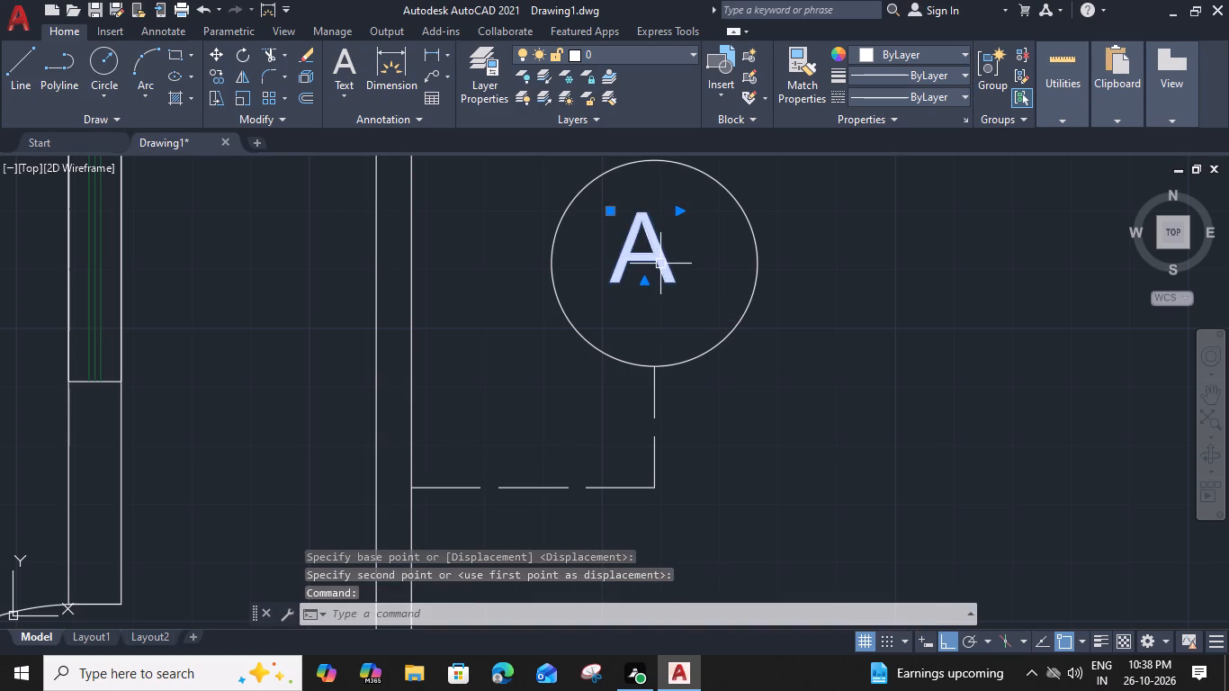
pyautogui.scroll(-2, 689, 272)
pyautogui.press('Escape')
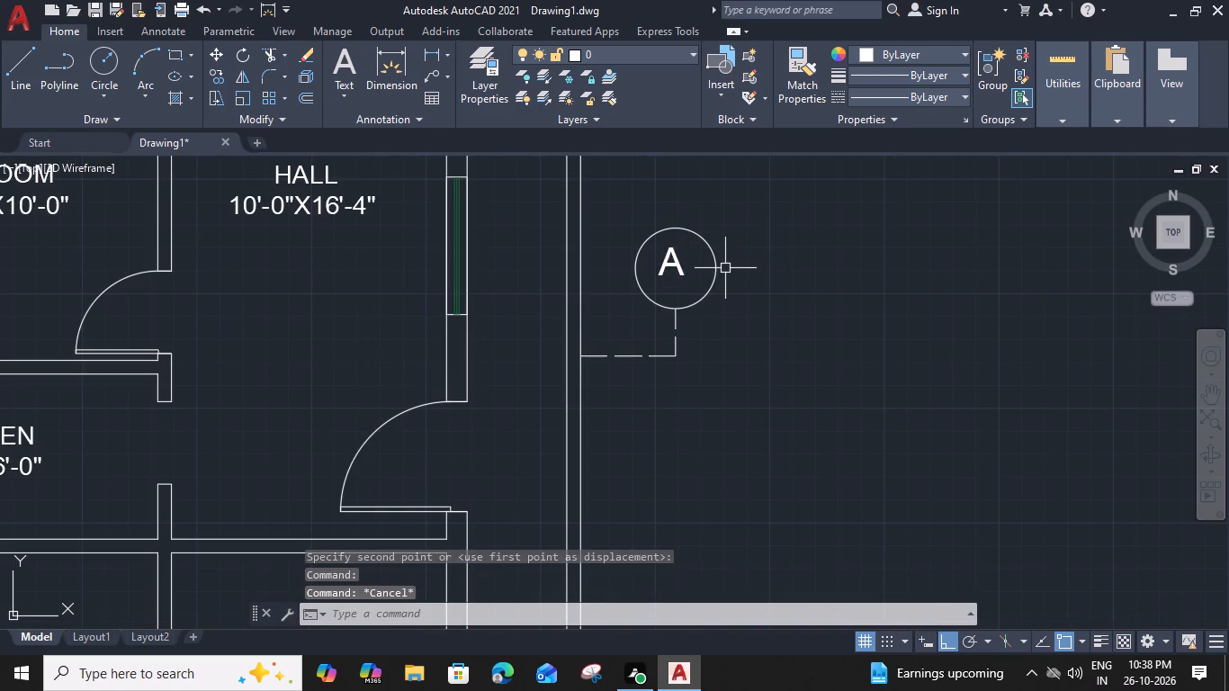
# Group the marker circle and its letter A into one object.
pyautogui.click(726, 224)
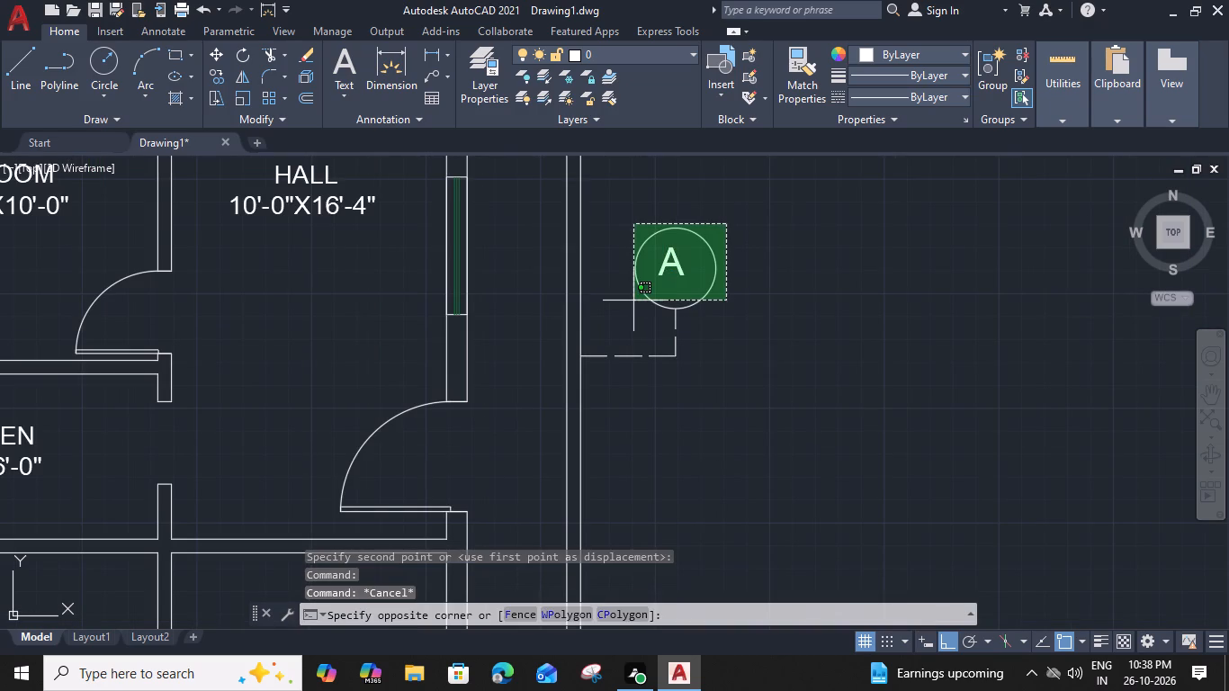
pyautogui.click(623, 295)
pyautogui.write('G')
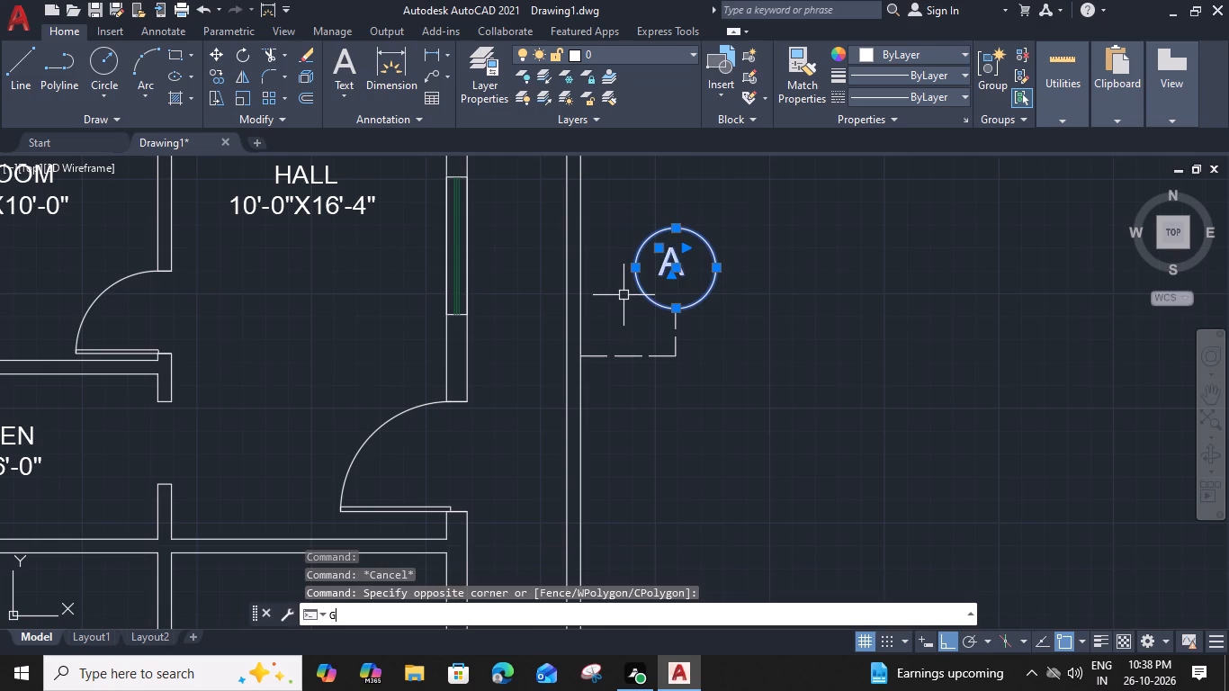
pyautogui.press('space')
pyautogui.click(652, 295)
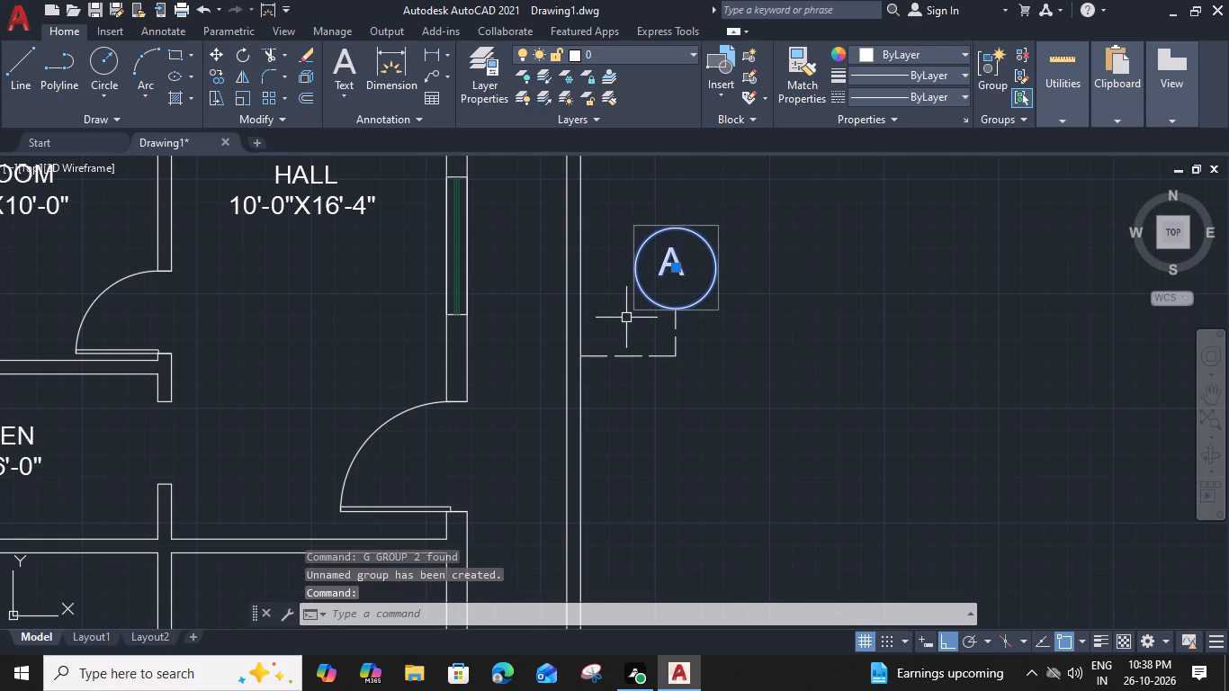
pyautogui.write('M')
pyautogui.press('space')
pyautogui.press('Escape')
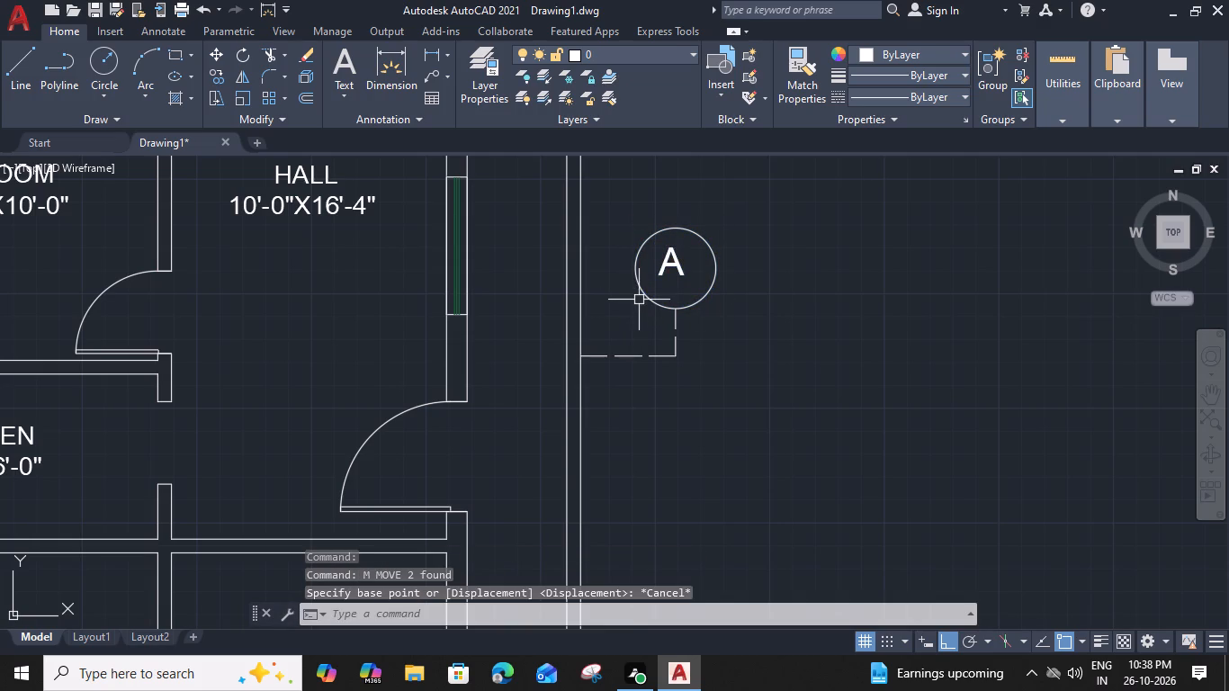
# Copy the grouped A marker by its circle's lowest point onto the vertical dashed line beside the ground floor M.BEDROOM.
pyautogui.click(639, 299)
pyautogui.click(677, 250)
pyautogui.moveTo(677, 250); pyautogui.dragTo(664, 268)
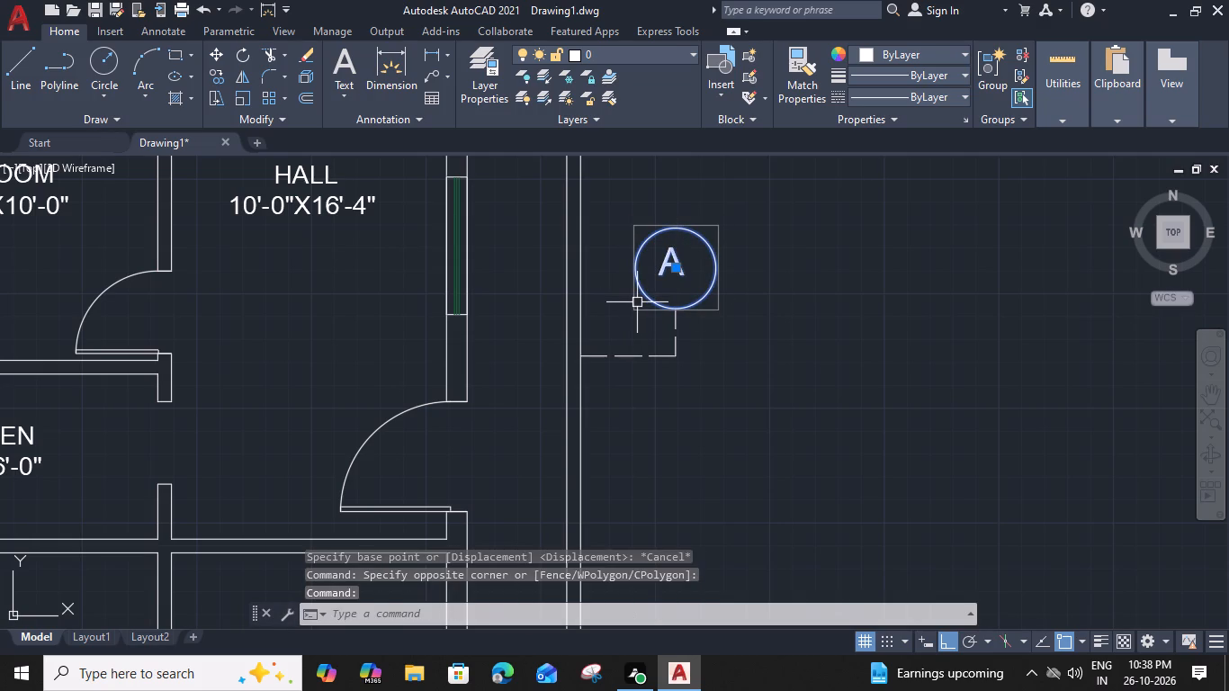
pyautogui.write('CO')
pyautogui.press('space')
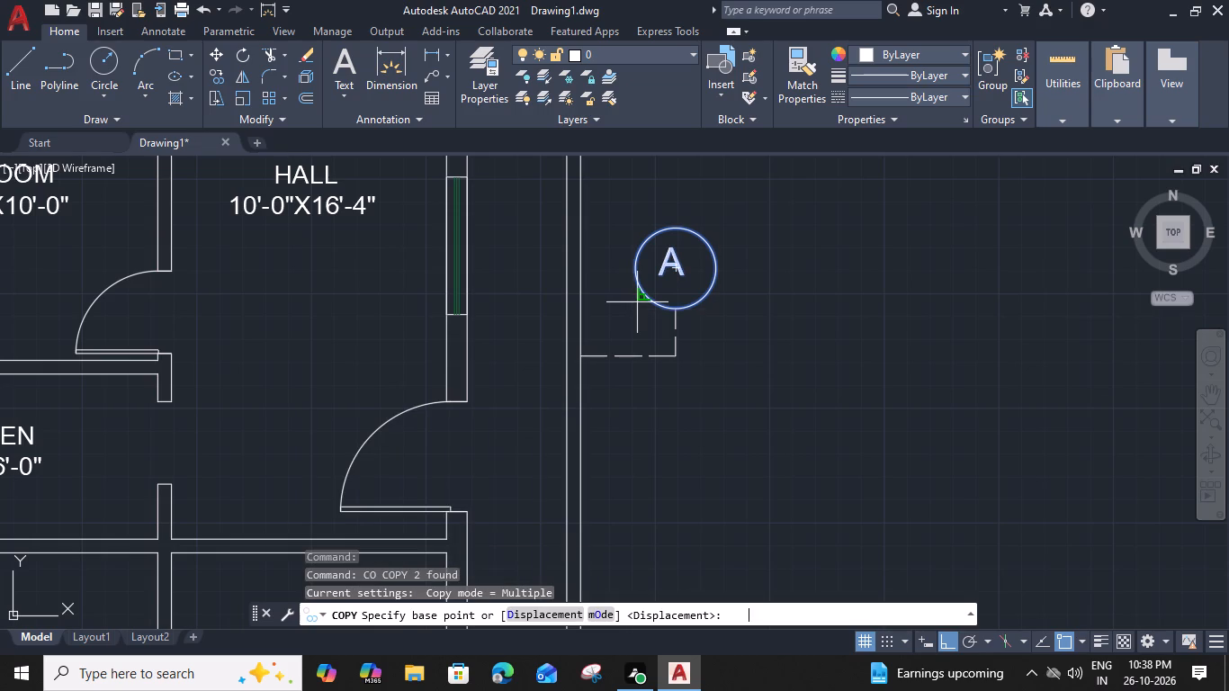
pyautogui.click(678, 309)
pyautogui.scroll(-3, 675, 313)
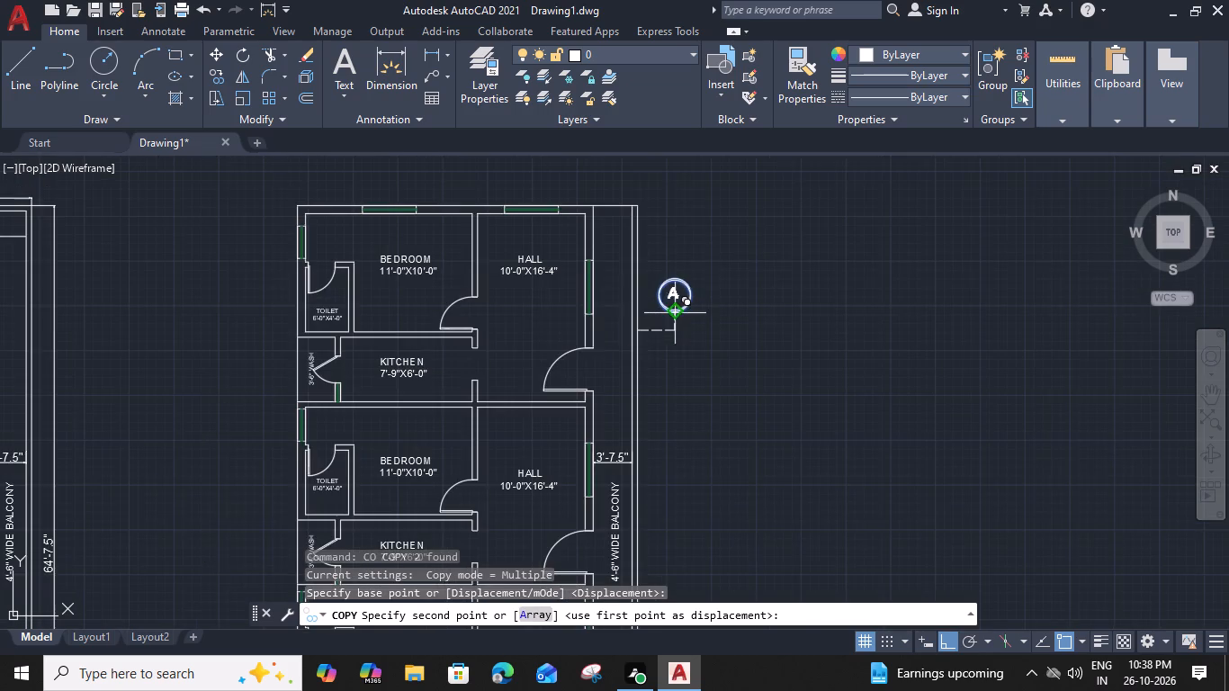
pyautogui.moveTo(542, 330); pyautogui.dragTo(1046, 272, button='middle')
pyautogui.moveTo(562, 293); pyautogui.dragTo(897, 257, button='middle')
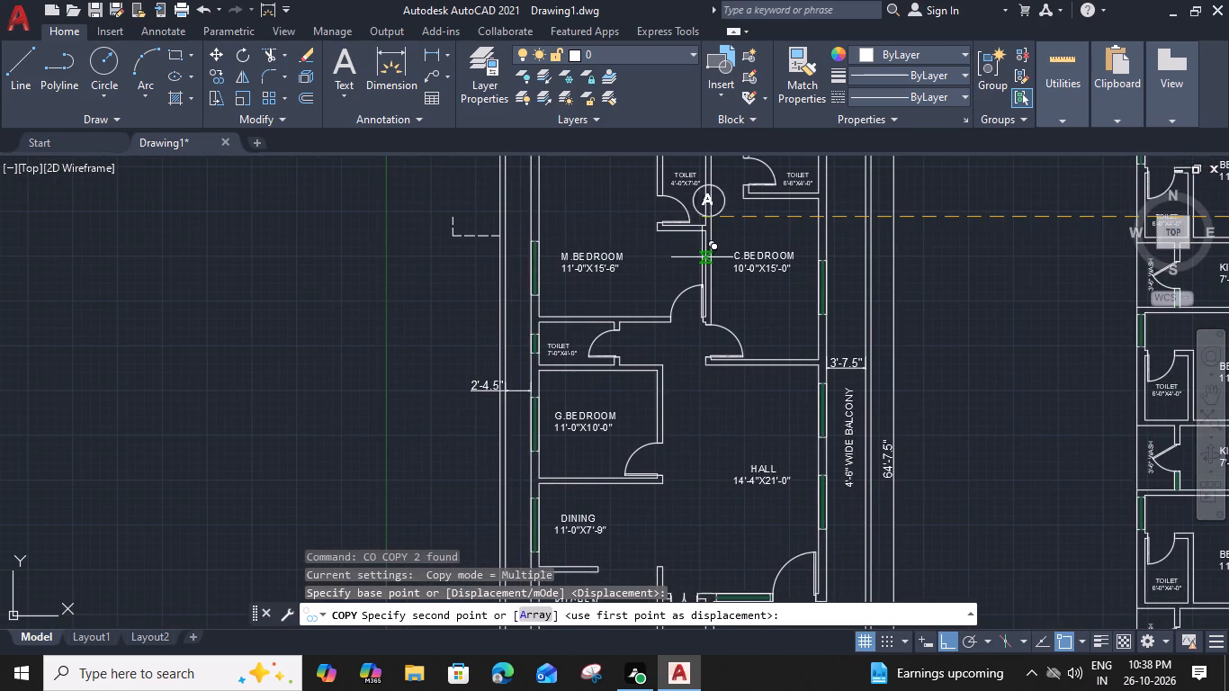
pyautogui.scroll(2, 444, 234)
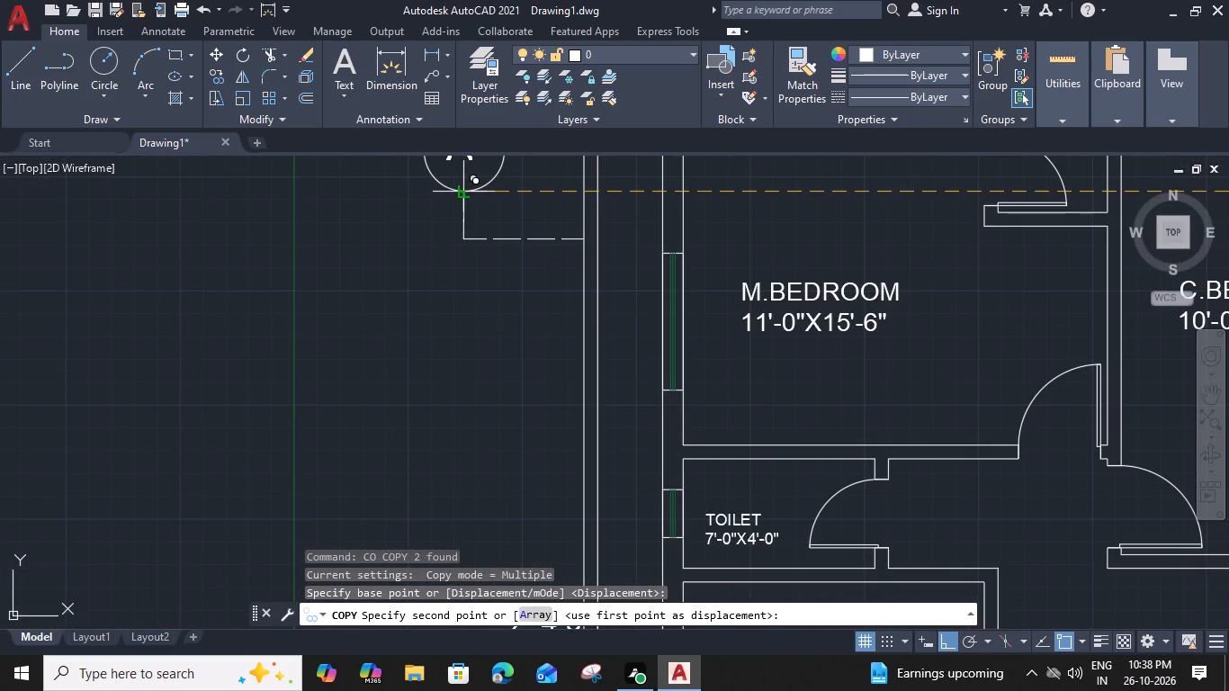
pyautogui.click(467, 197)
pyautogui.press('Escape')
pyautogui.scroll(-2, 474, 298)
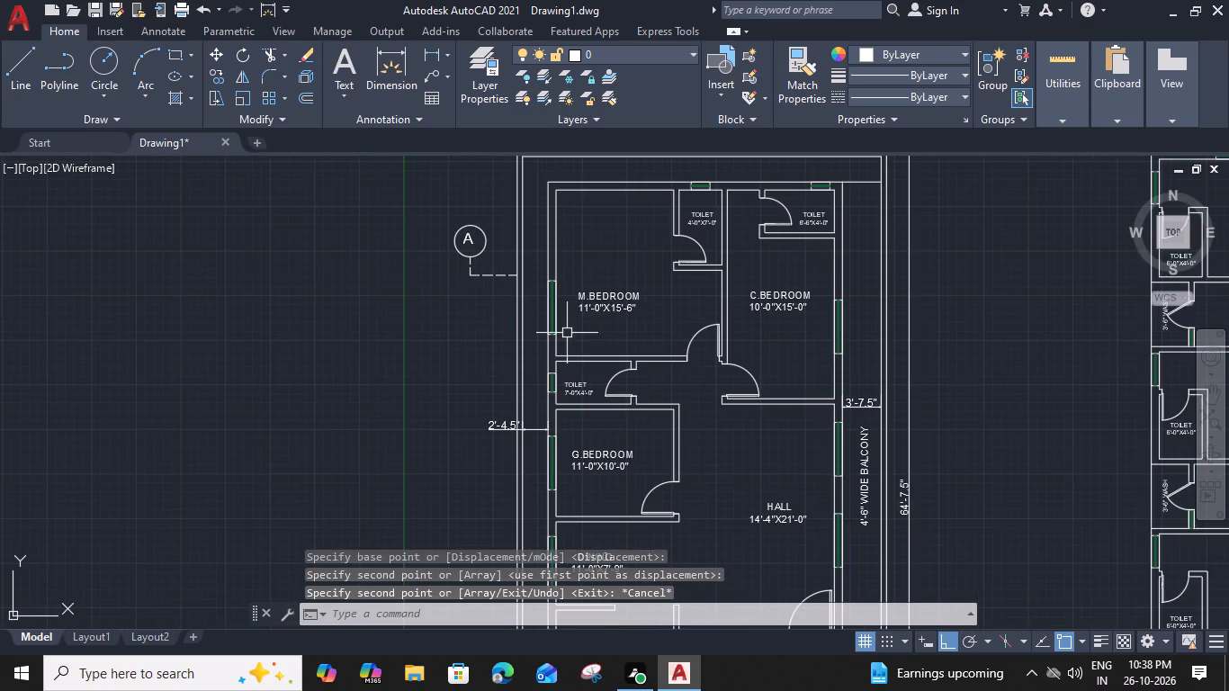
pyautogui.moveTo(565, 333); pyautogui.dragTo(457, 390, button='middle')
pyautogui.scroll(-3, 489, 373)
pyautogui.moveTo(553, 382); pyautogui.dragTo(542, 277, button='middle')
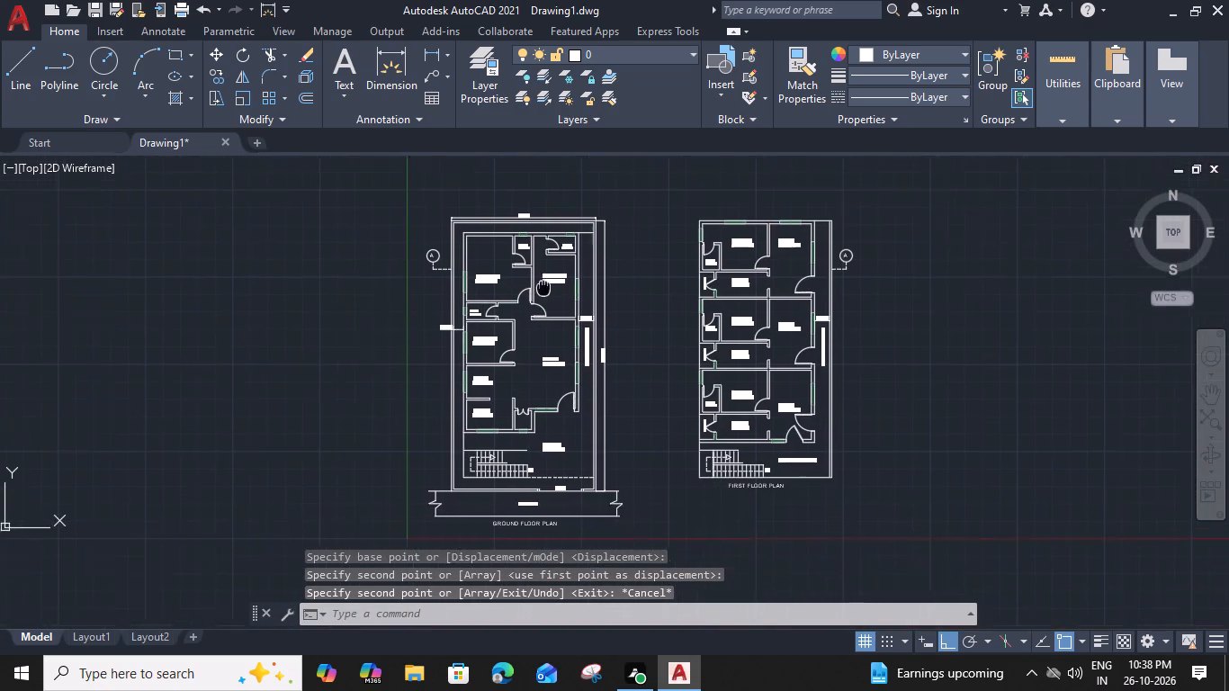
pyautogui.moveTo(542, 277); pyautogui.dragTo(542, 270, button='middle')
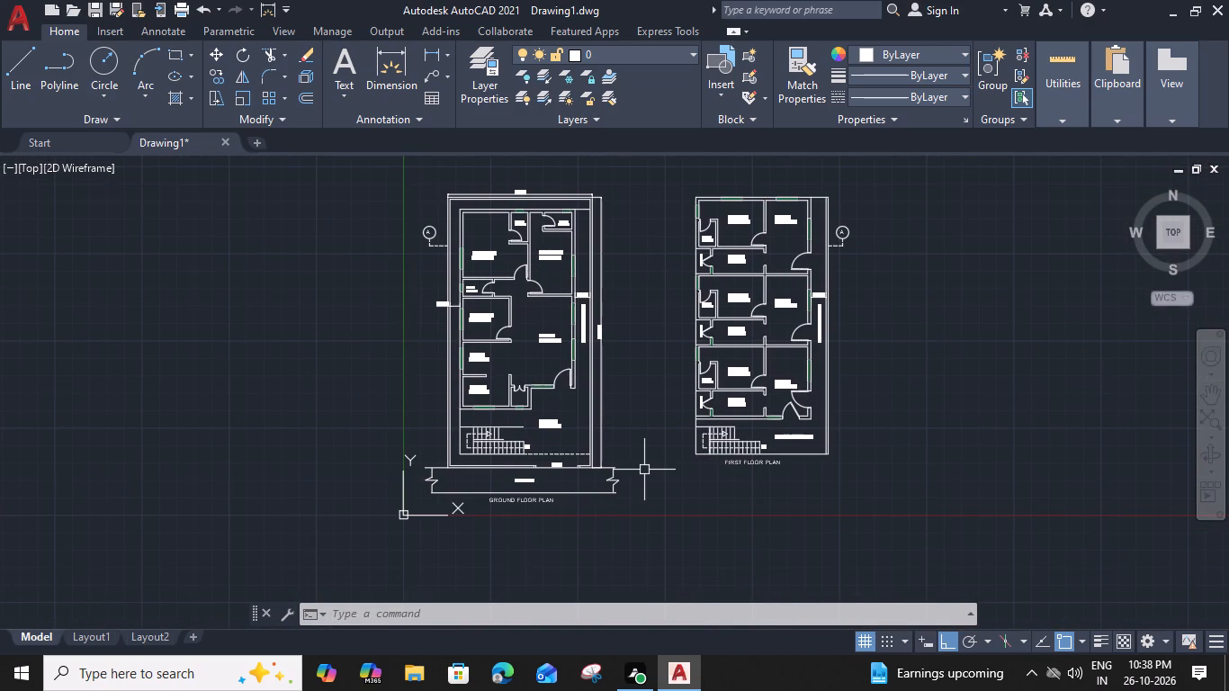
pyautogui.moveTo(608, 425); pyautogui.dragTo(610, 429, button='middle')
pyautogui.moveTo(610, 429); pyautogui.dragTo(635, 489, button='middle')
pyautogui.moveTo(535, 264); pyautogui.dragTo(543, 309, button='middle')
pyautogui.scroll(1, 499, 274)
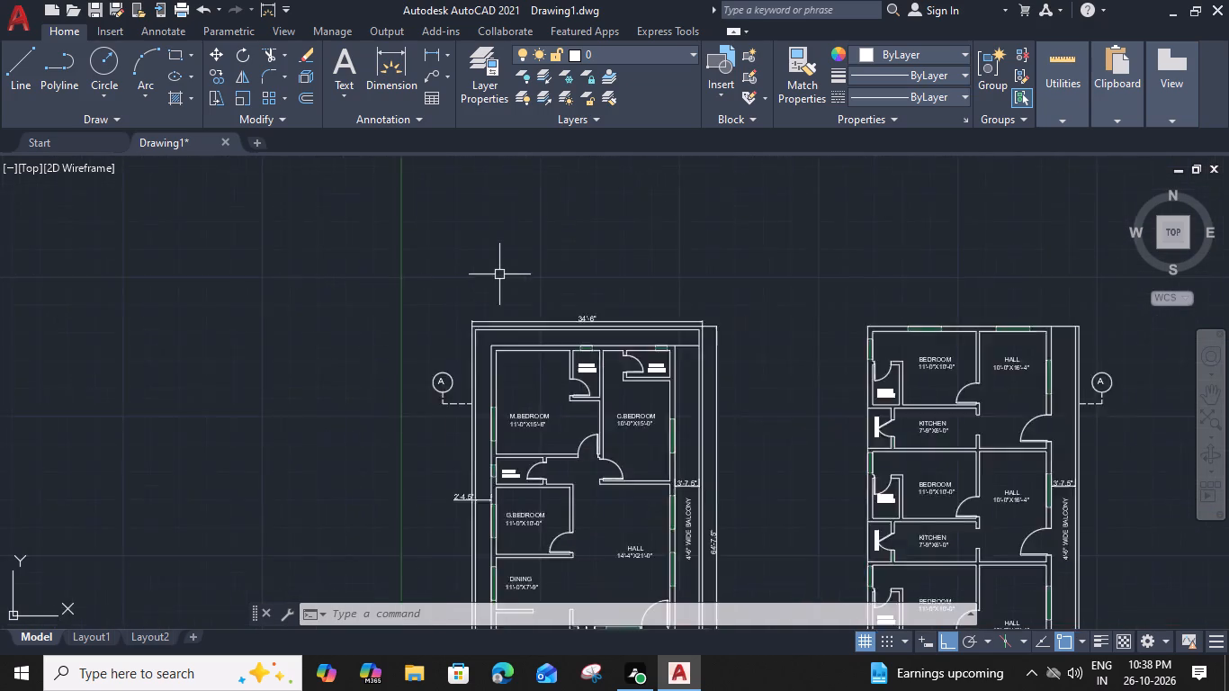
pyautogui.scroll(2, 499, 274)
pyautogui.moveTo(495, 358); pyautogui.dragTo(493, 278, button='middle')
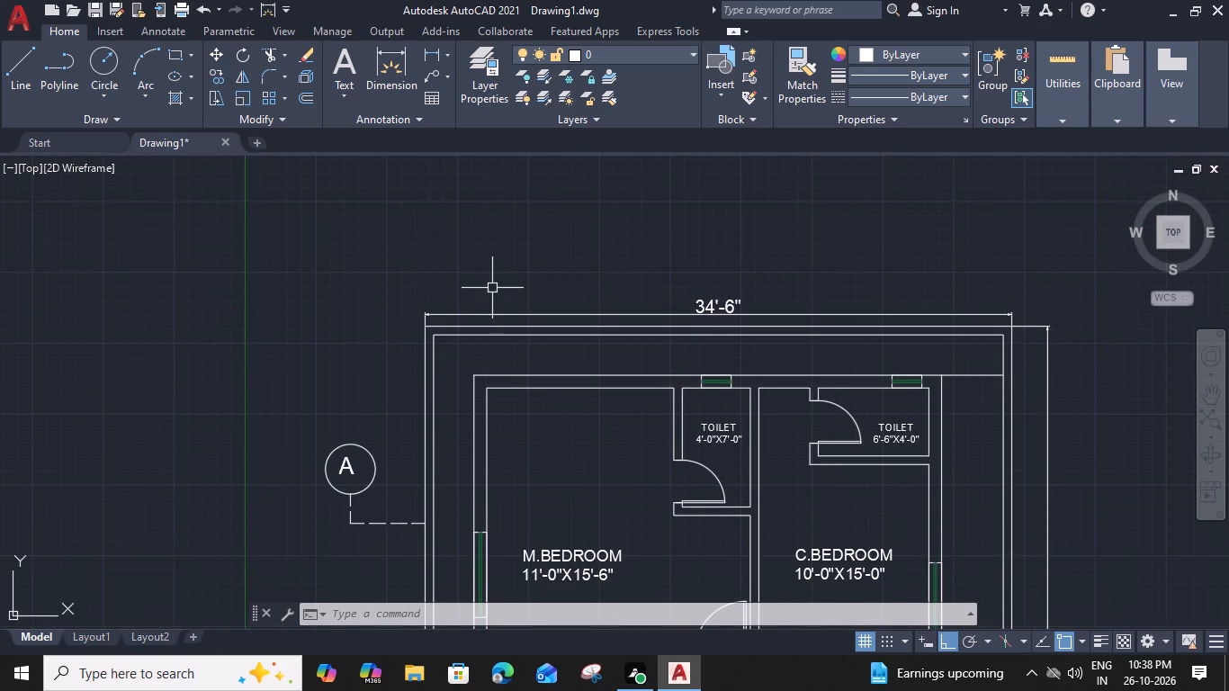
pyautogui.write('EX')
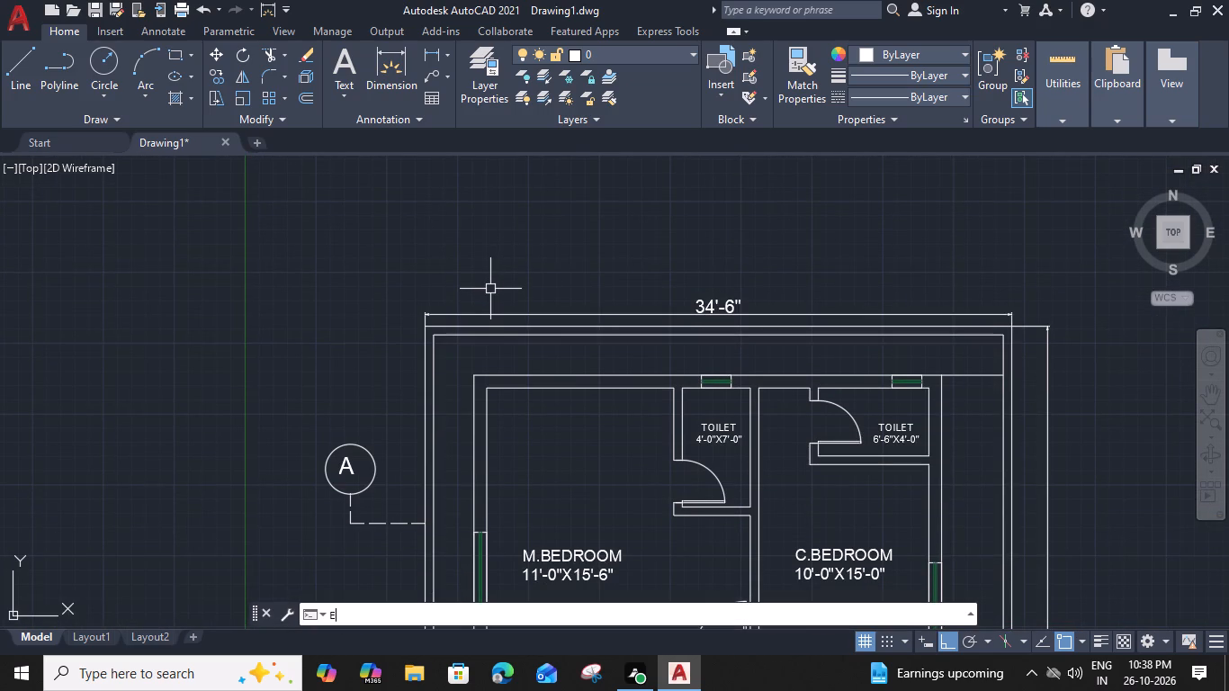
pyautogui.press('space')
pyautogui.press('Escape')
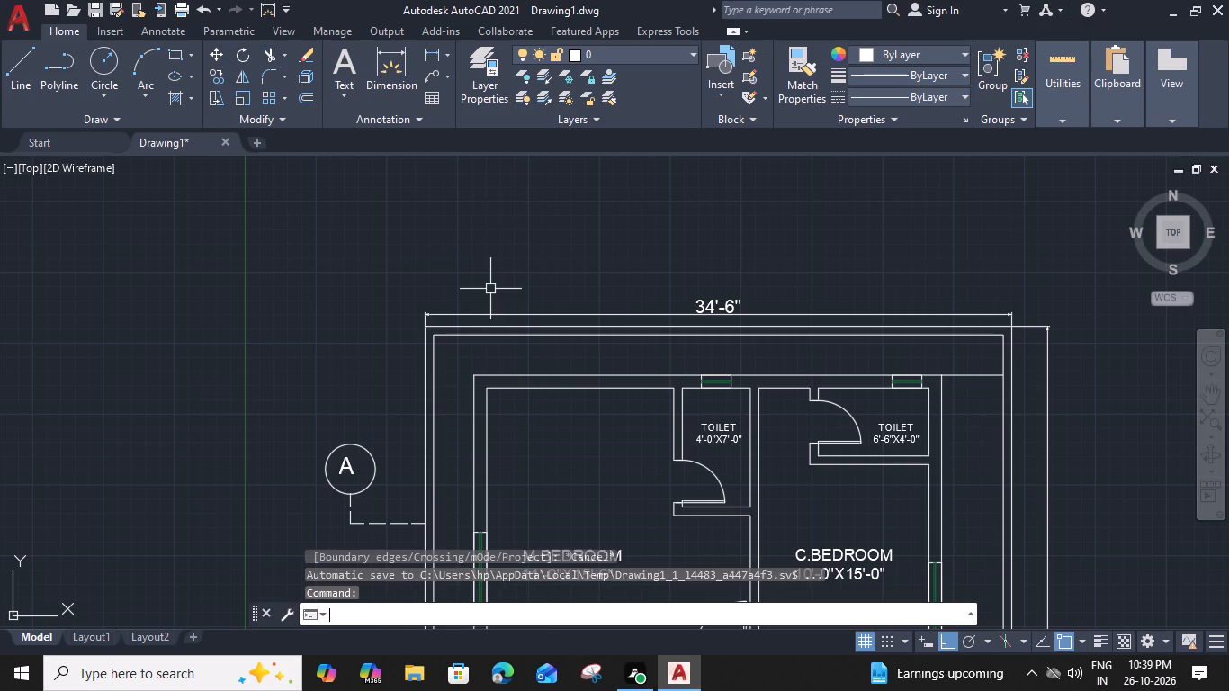
# Draw vertical construction lines through the M.BEDROOM's outer top-left wall corner and the outer corner of the small duct beside the ground floor KITCHEN.
pyautogui.press('x')
pyautogui.write('L')
pyautogui.press('space')
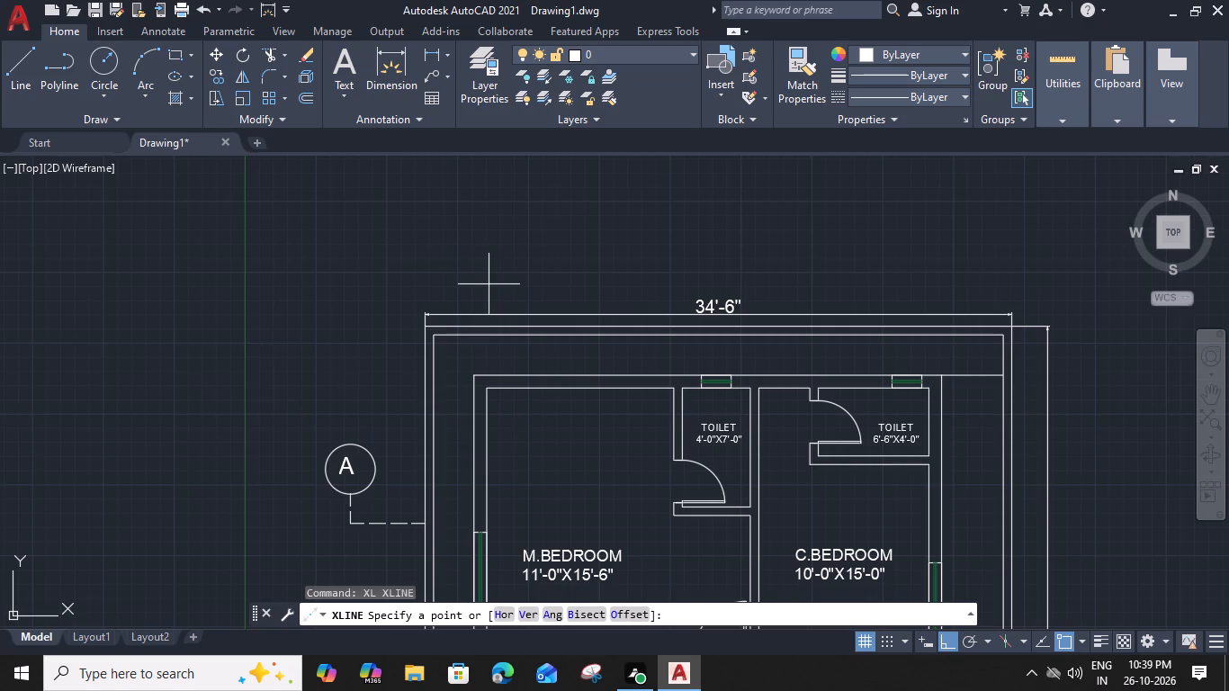
pyautogui.write('V')
pyautogui.press('space')
pyautogui.scroll(1, 447, 333)
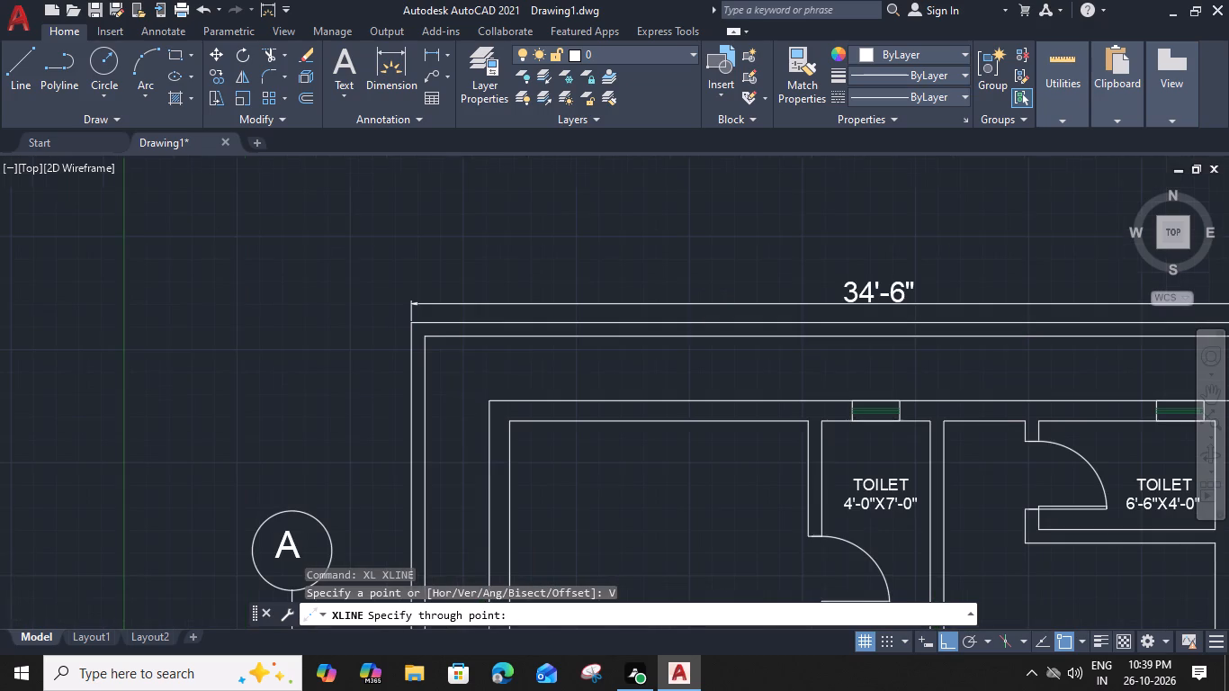
pyautogui.click(489, 405)
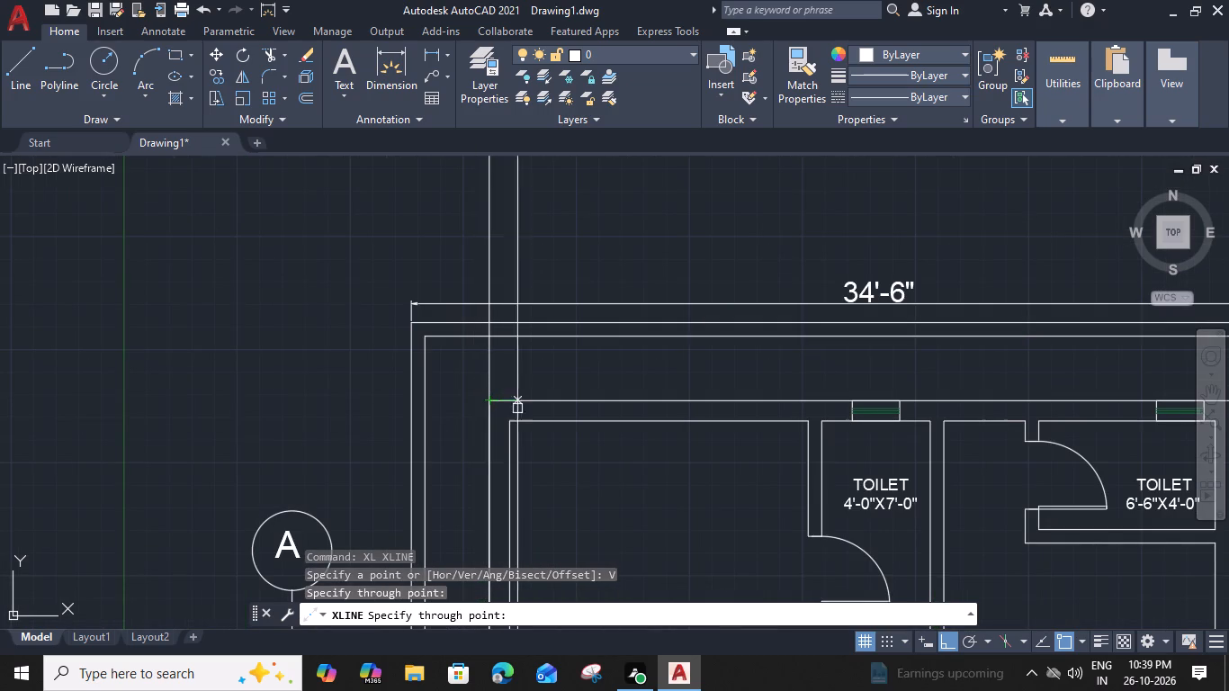
pyautogui.moveTo(583, 383); pyautogui.dragTo(487, 332, button='middle')
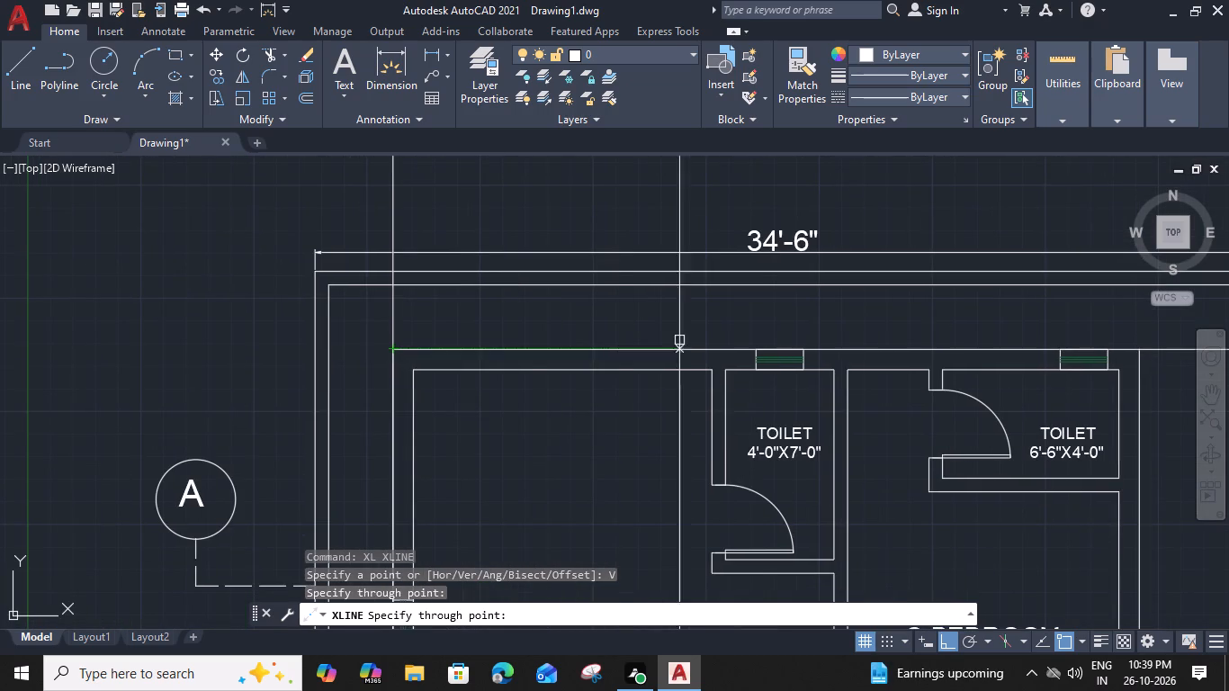
pyautogui.scroll(-3, 691, 338)
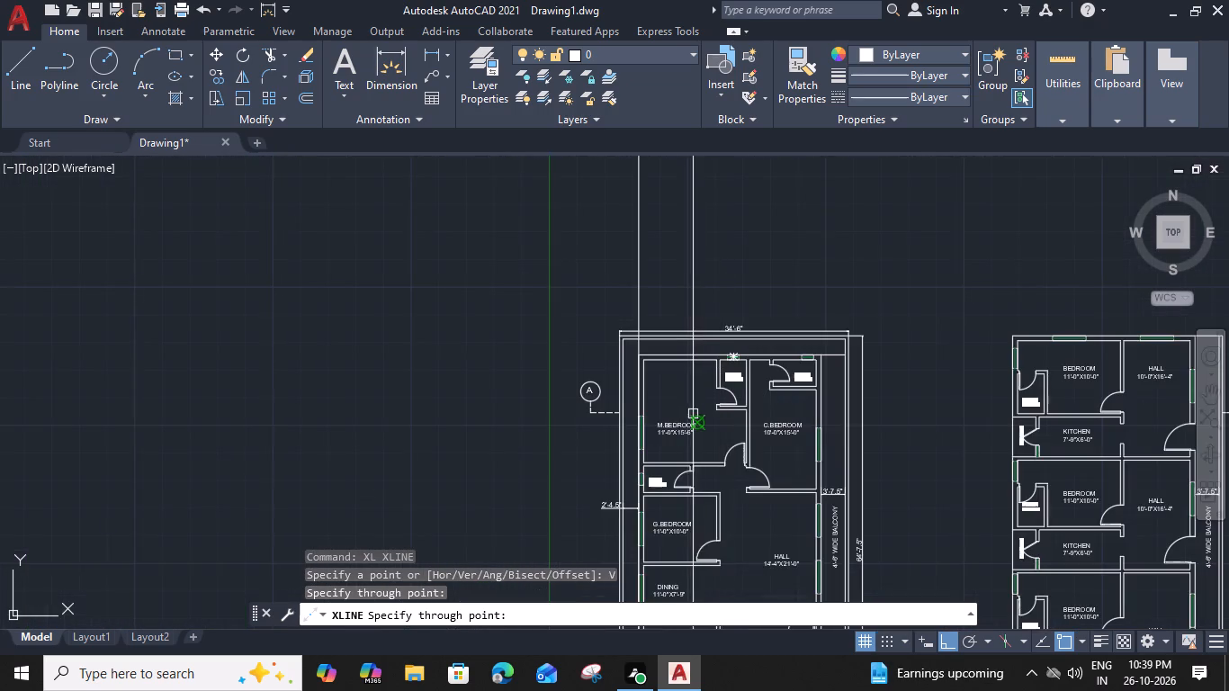
pyautogui.moveTo(688, 406); pyautogui.dragTo(564, 124, button='middle')
pyautogui.scroll(3, 581, 399)
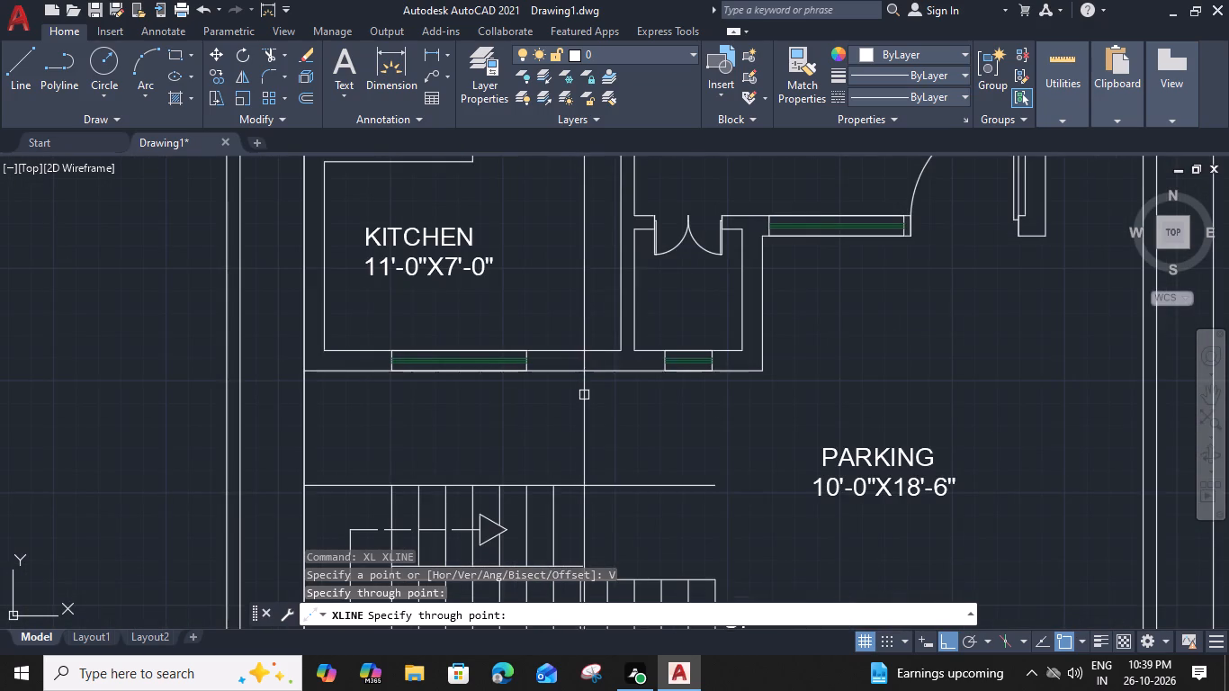
pyautogui.click(759, 373)
# Add vertical construction lines through the HALL's outer lower-right wall corner and both jambs of the entrance door facing PARKING.
pyautogui.moveTo(817, 371); pyautogui.dragTo(691, 413, button='middle')
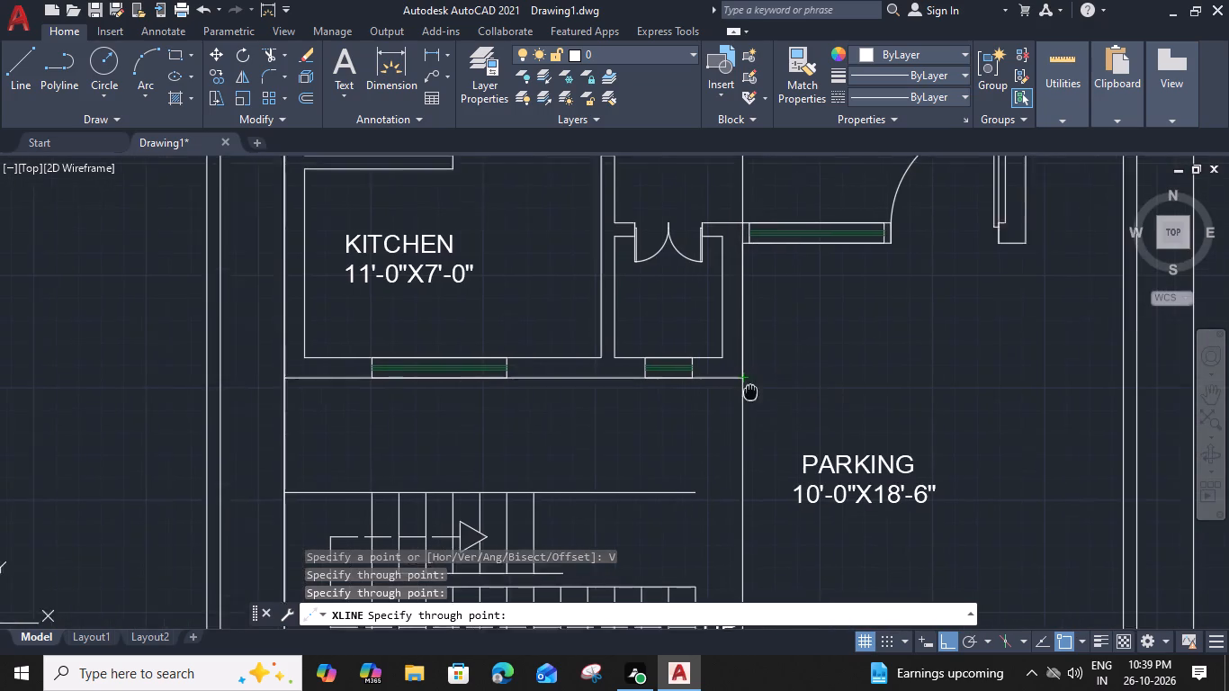
pyautogui.moveTo(691, 413); pyautogui.dragTo(589, 473, button='middle')
pyautogui.click(821, 333)
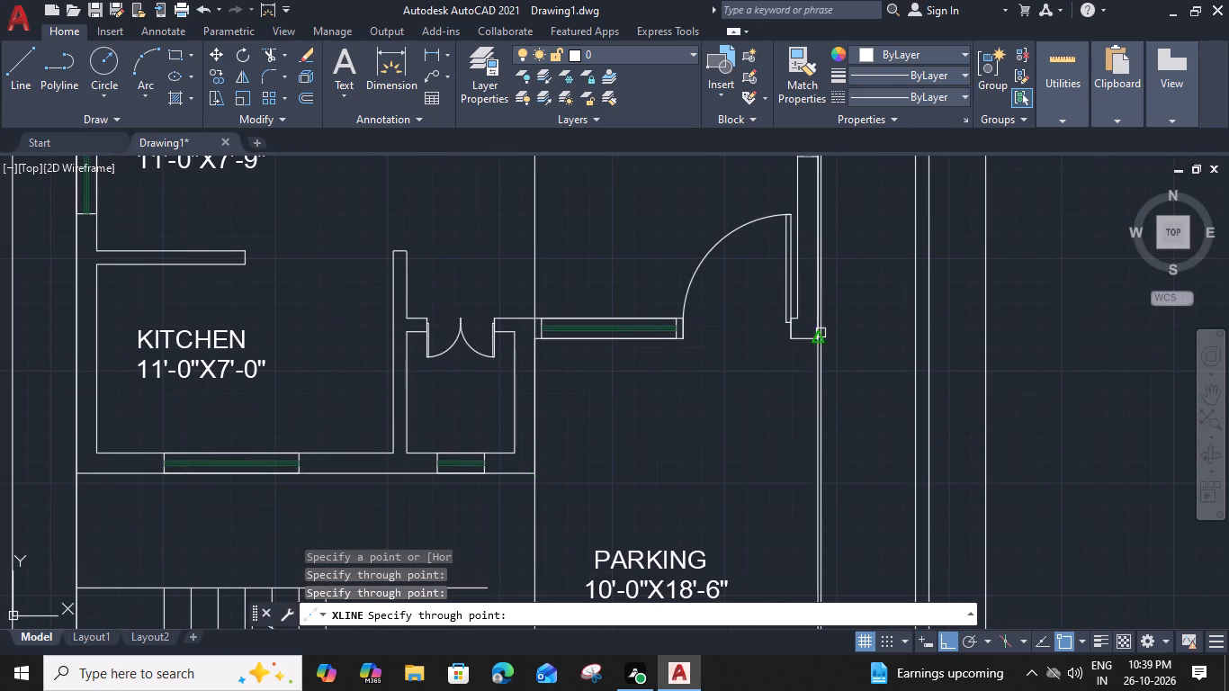
pyautogui.moveTo(801, 337); pyautogui.dragTo(760, 390, button='middle')
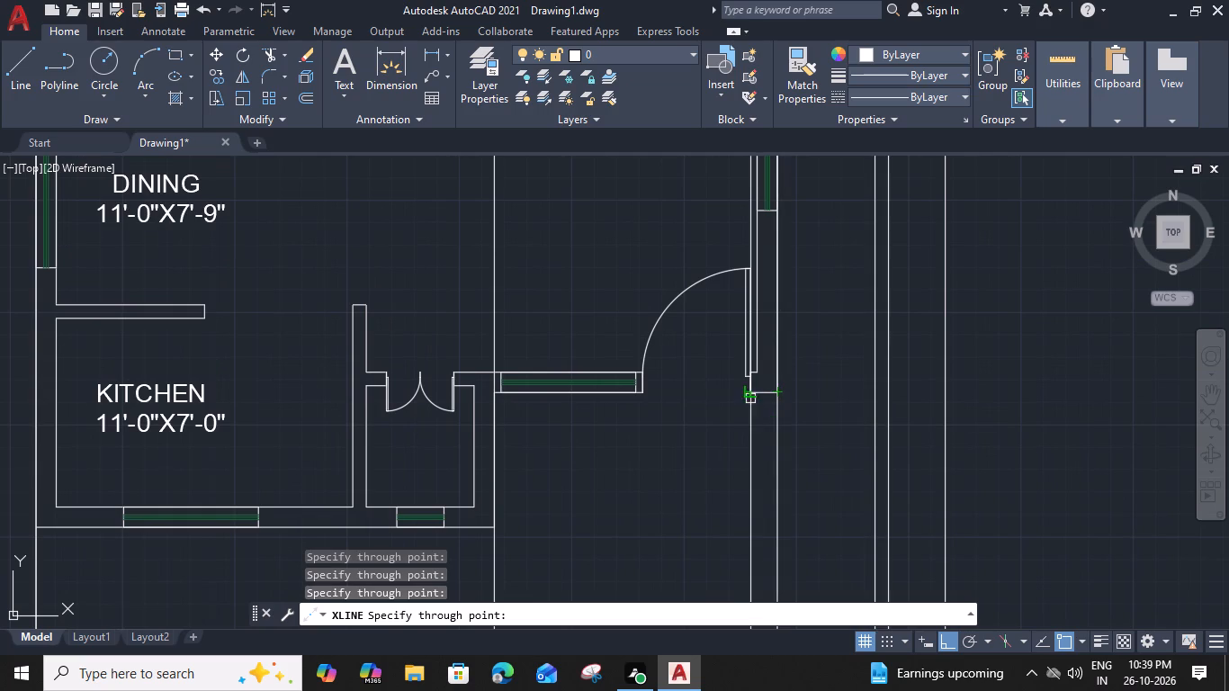
pyautogui.click(749, 396)
pyautogui.click(649, 386)
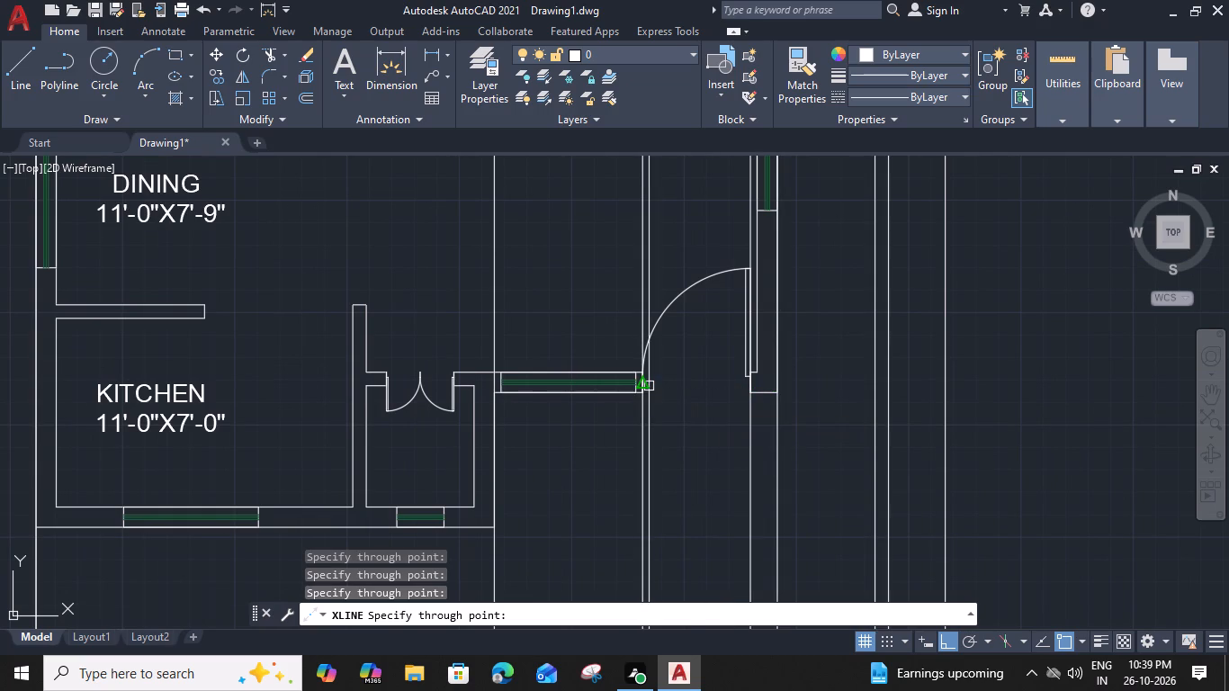
pyautogui.scroll(-1, 690, 423)
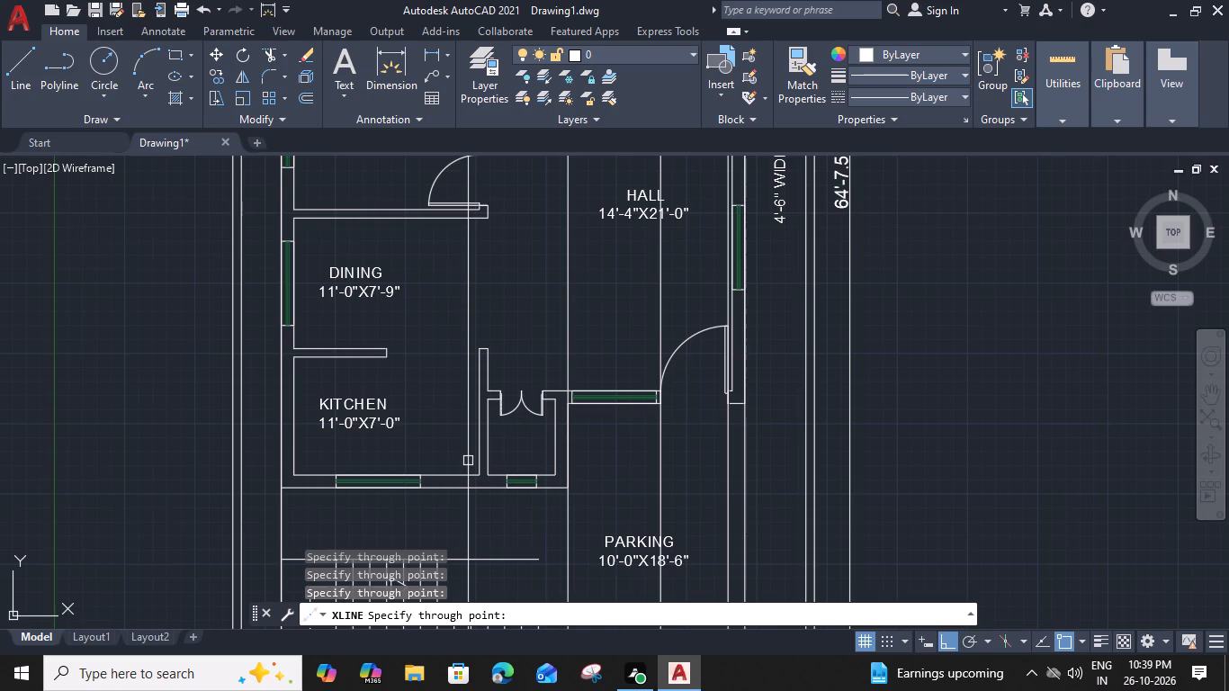
pyautogui.scroll(-1, 677, 415)
pyautogui.moveTo(677, 415); pyautogui.dragTo(693, 444, button='middle')
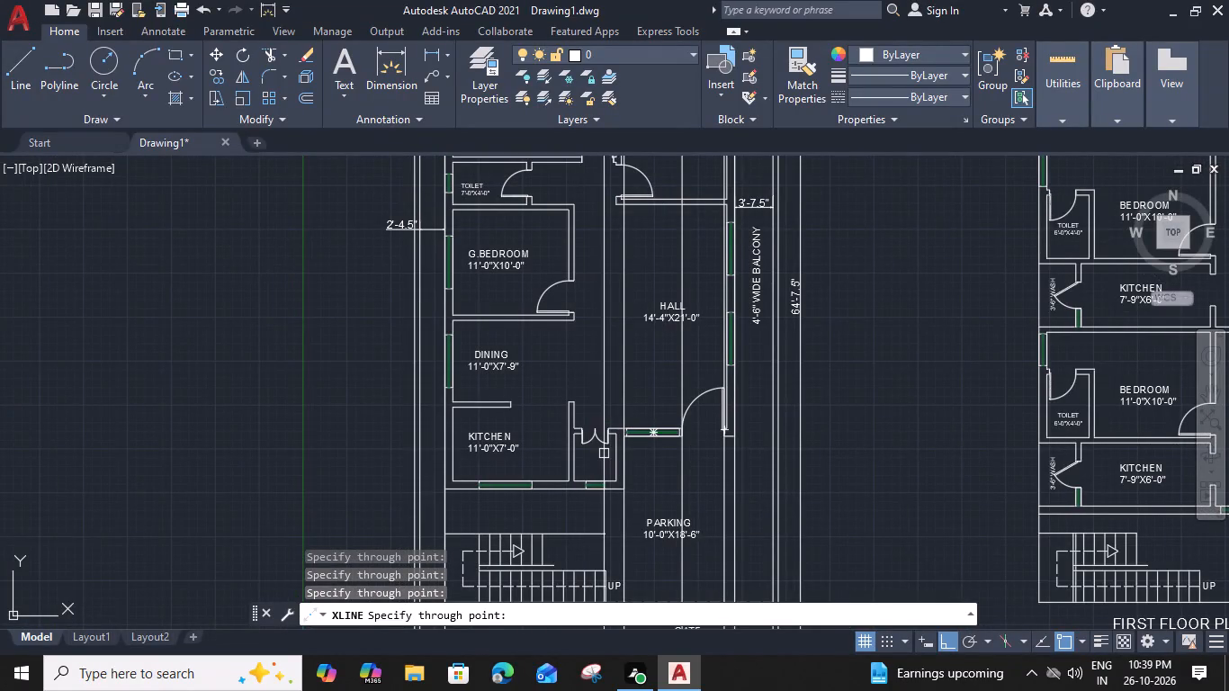
pyautogui.moveTo(604, 448); pyautogui.dragTo(609, 372, button='middle')
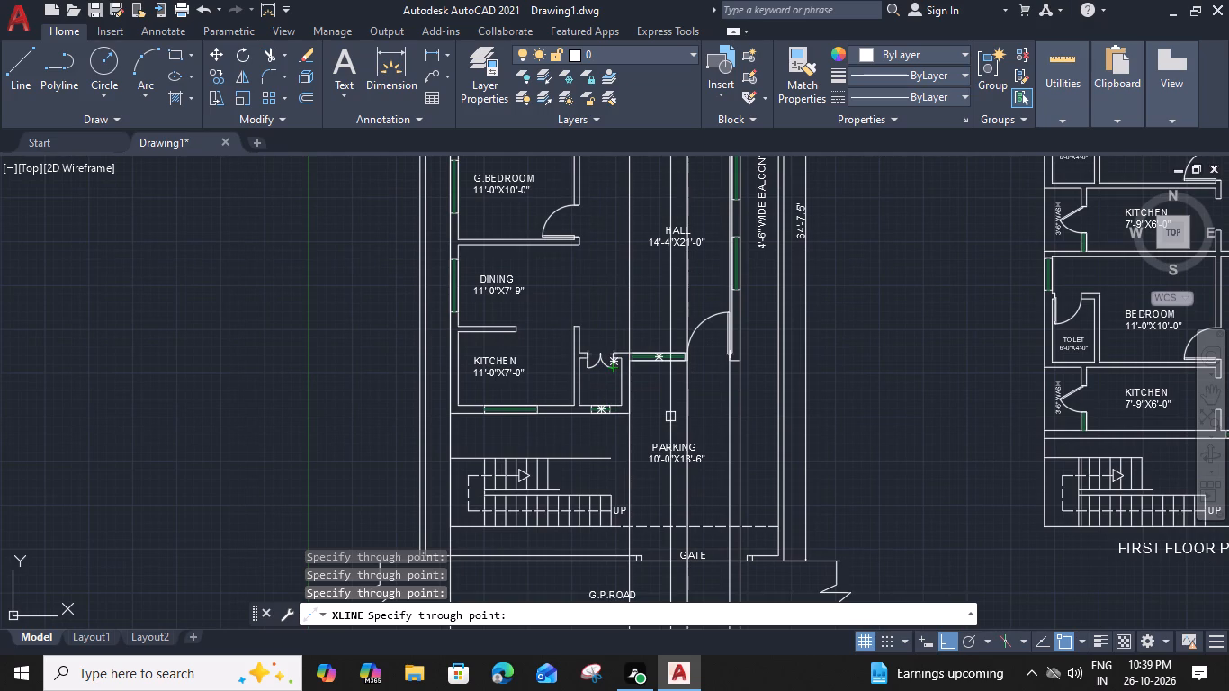
pyautogui.scroll(2, 644, 381)
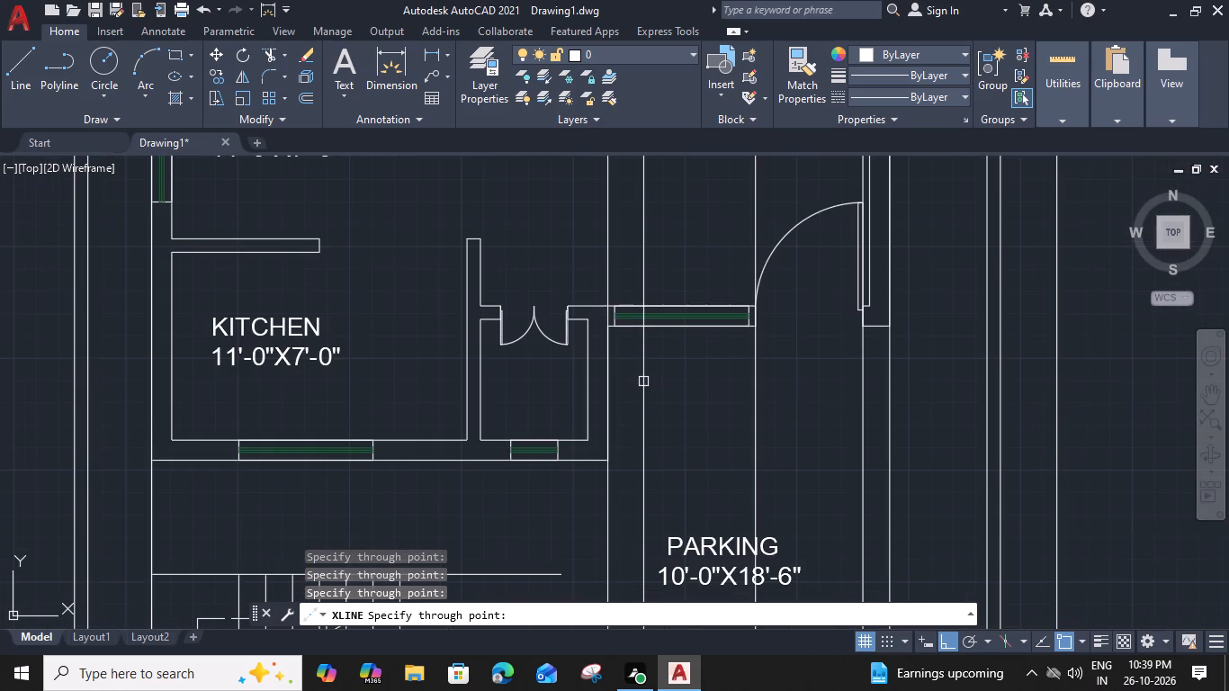
pyautogui.scroll(-2, 620, 413)
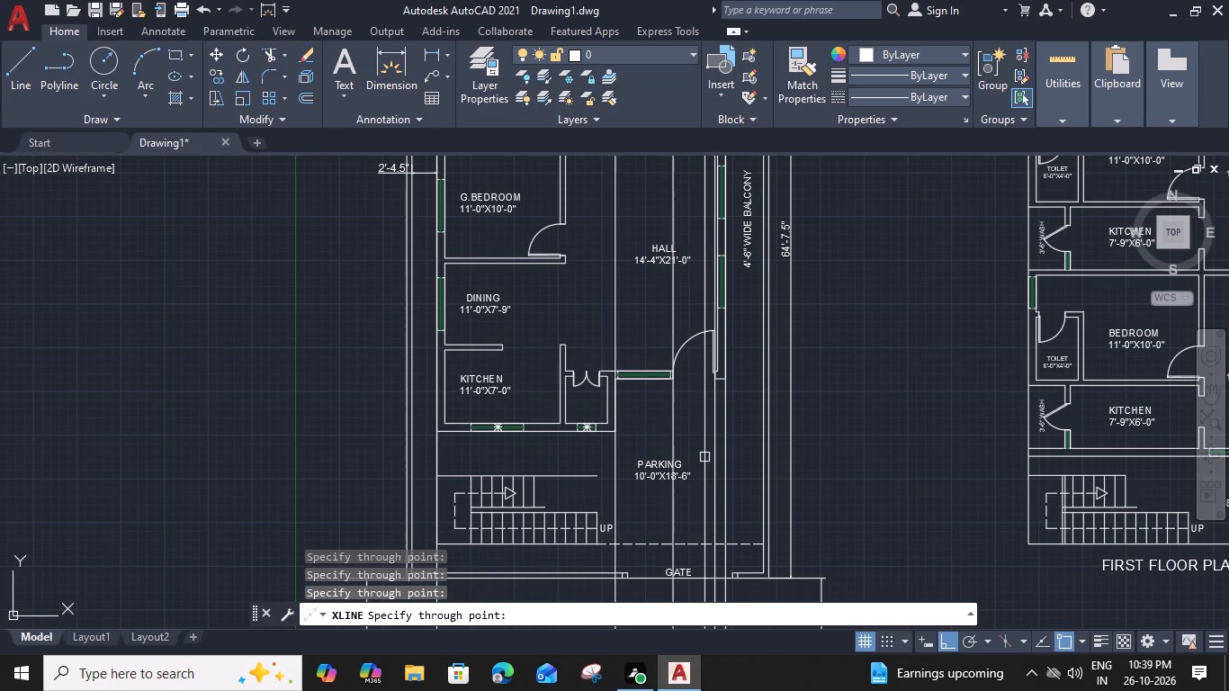
pyautogui.press('Escape')
# Create four new layers in the layer properties.
pyautogui.scroll(-2, 690, 408)
pyautogui.moveTo(690, 408); pyautogui.dragTo(683, 557, button='middle')
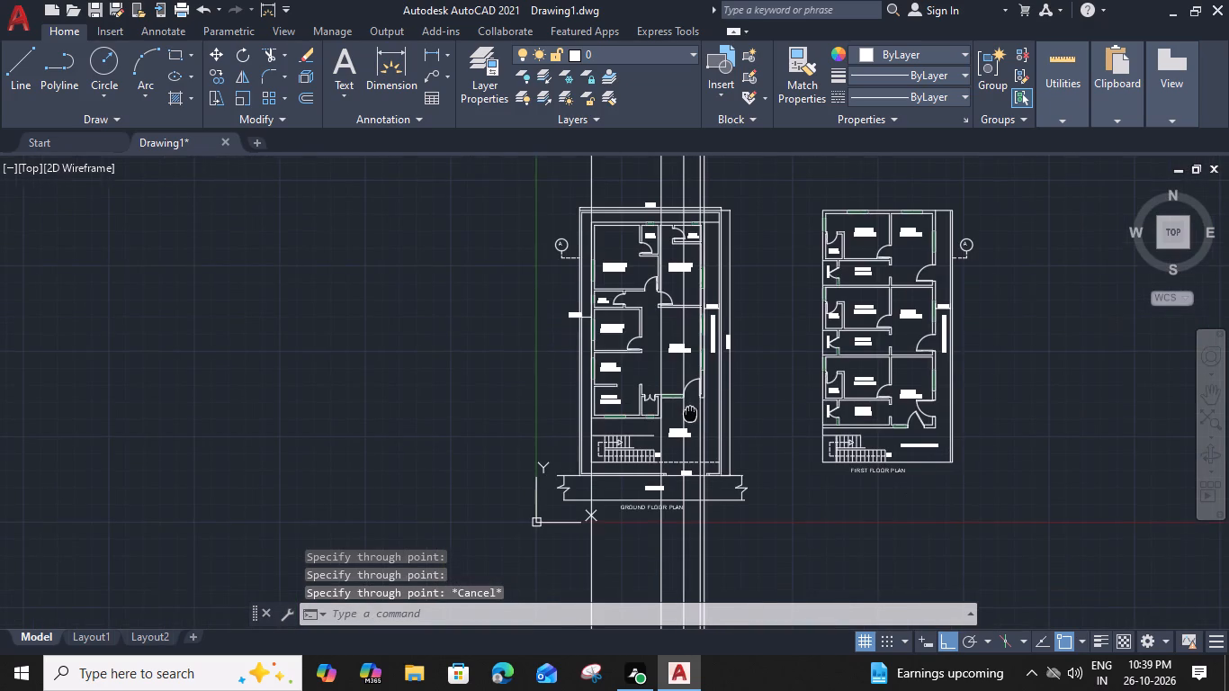
pyautogui.click(468, 54)
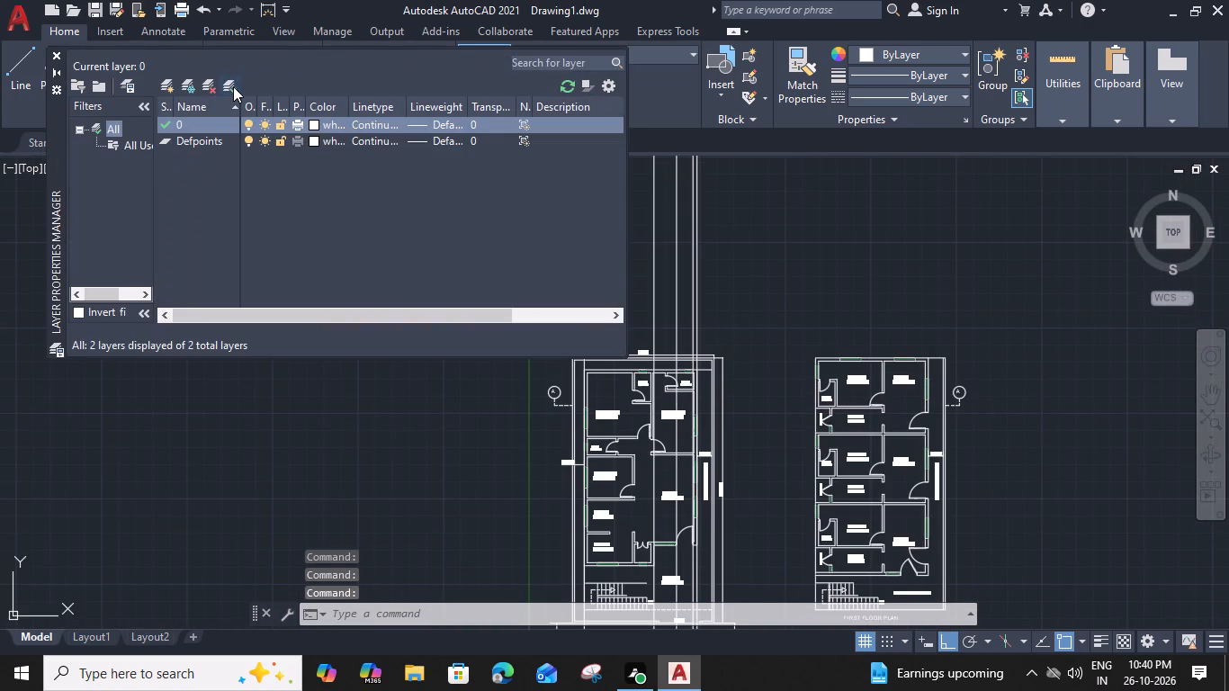
pyautogui.click(233, 86)
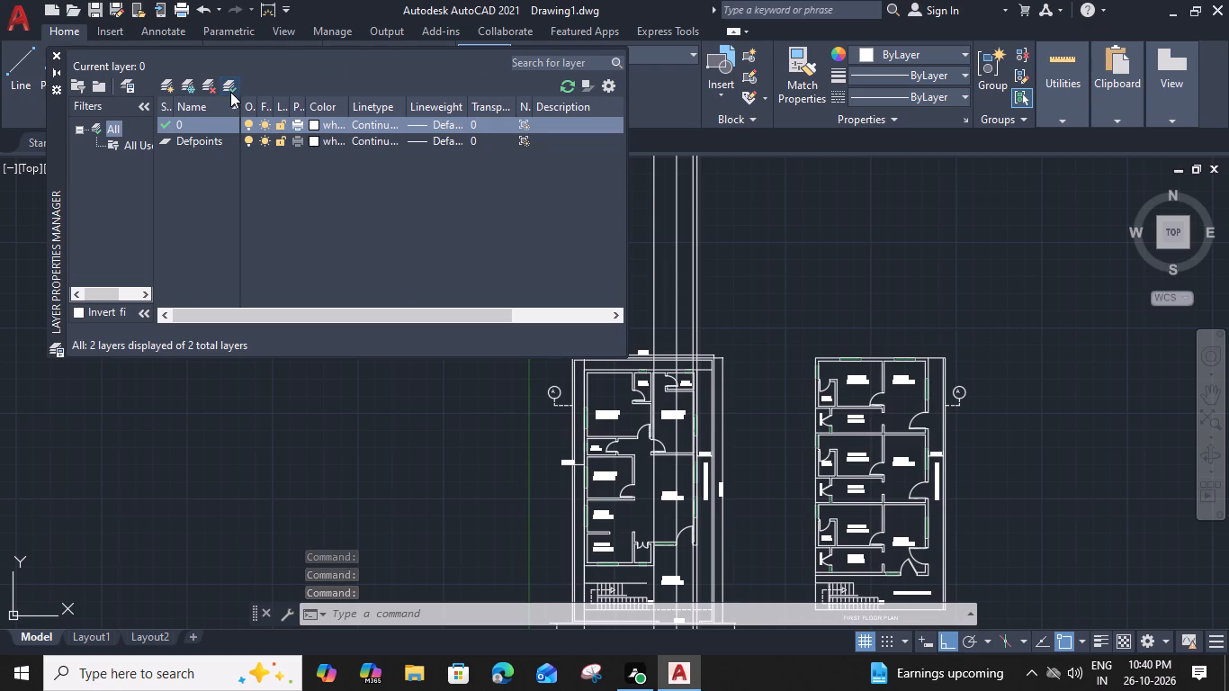
pyautogui.click(165, 85)
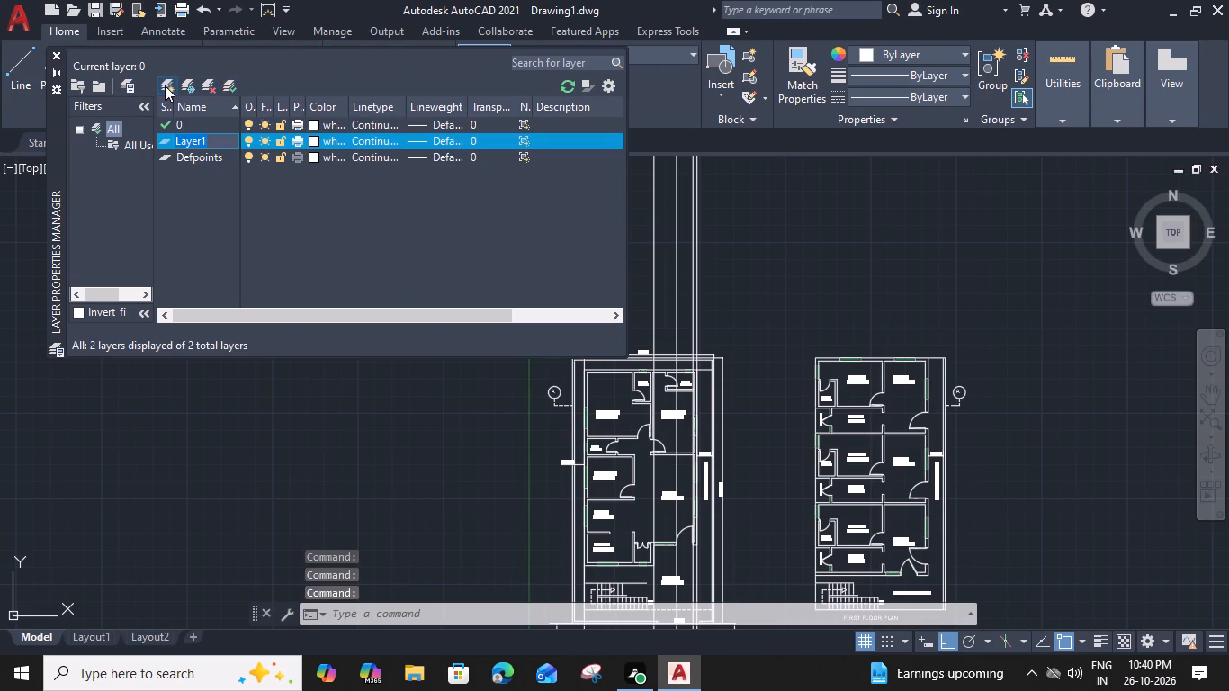
pyautogui.click(165, 85)
pyautogui.click(165, 90)
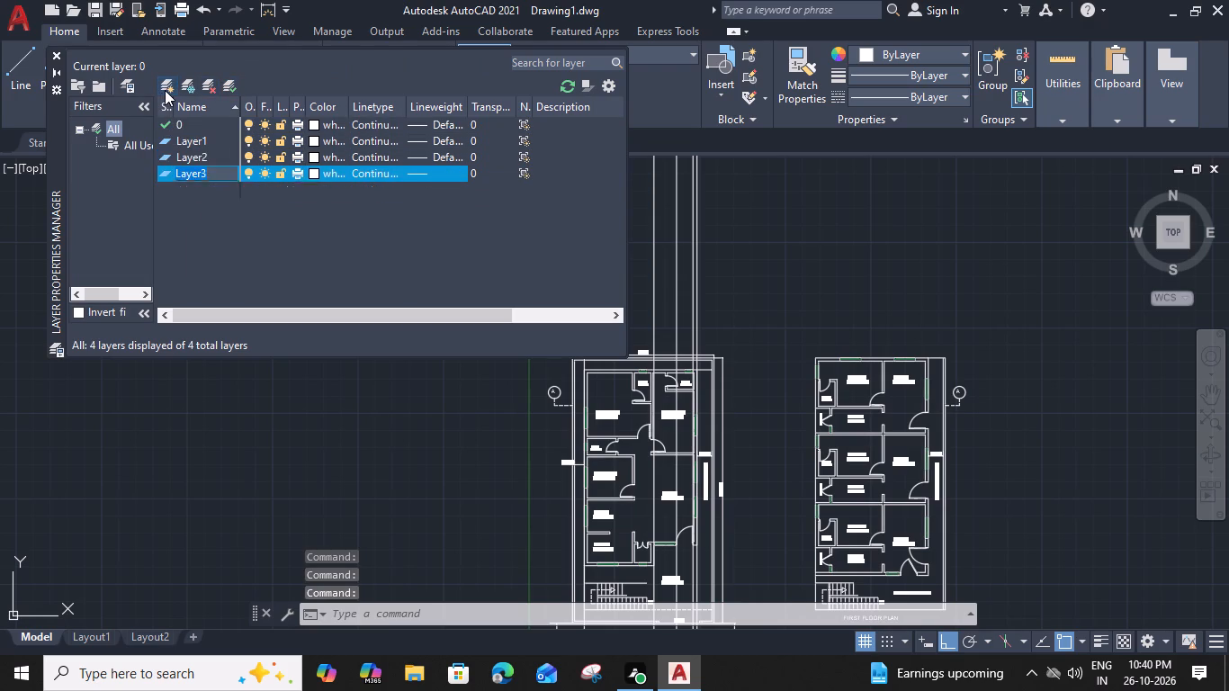
pyautogui.click(165, 90)
# Rename Layer1 as WALL EV and set its colour to red, index 10.
pyautogui.click(194, 135)
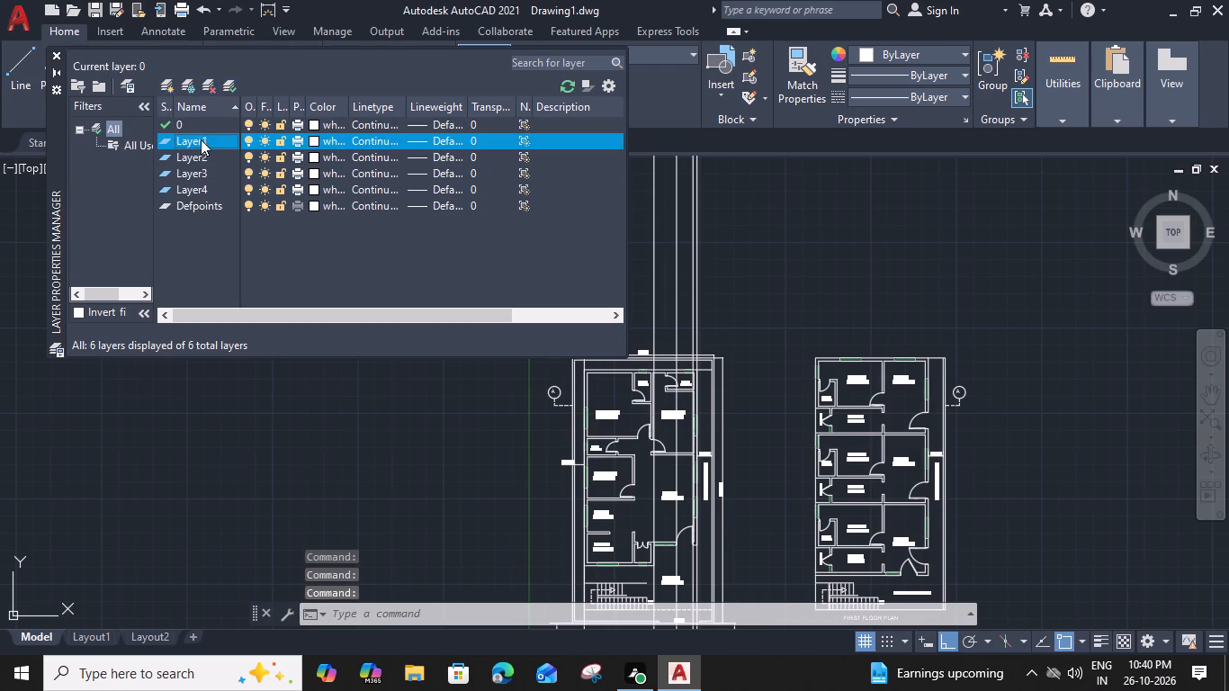
pyautogui.click(207, 143)
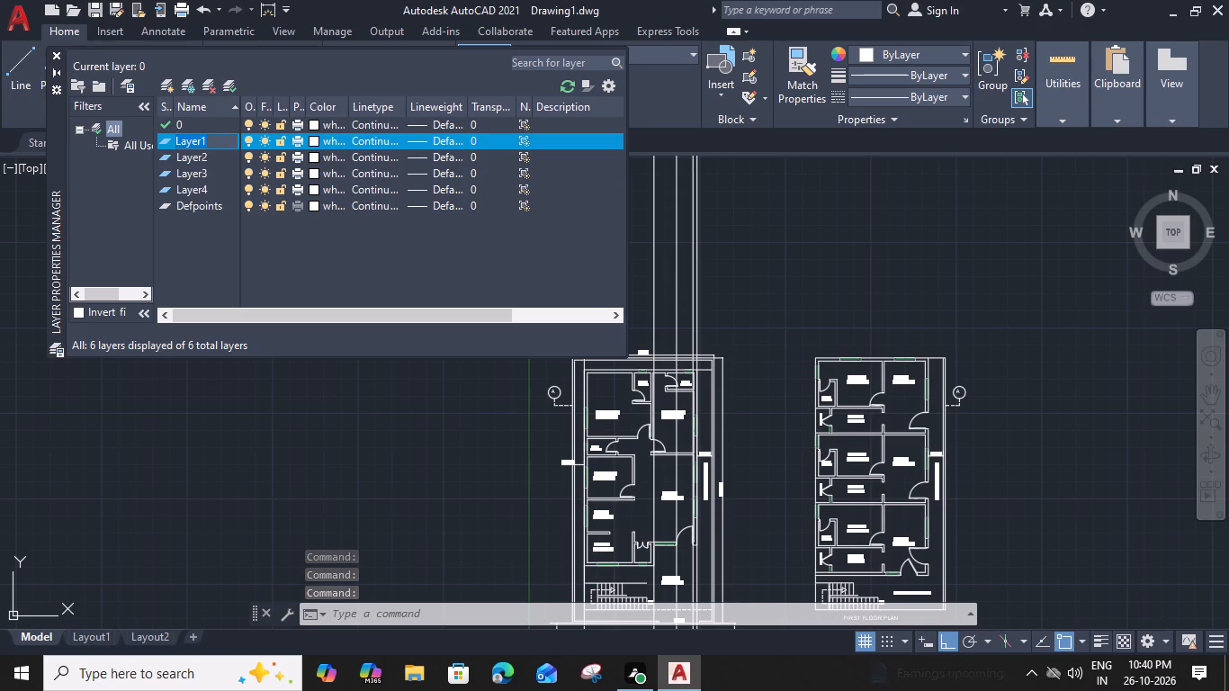
pyautogui.write('WALL')
pyautogui.press('space')
pyautogui.write('E')
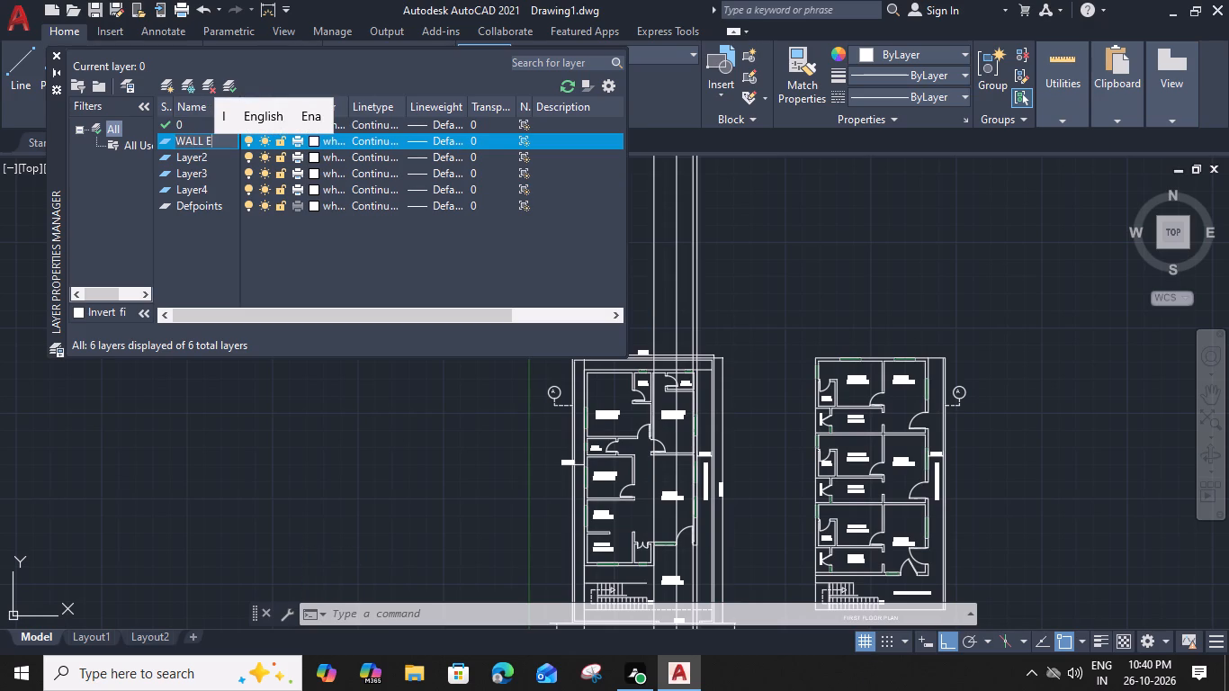
pyautogui.press('v')
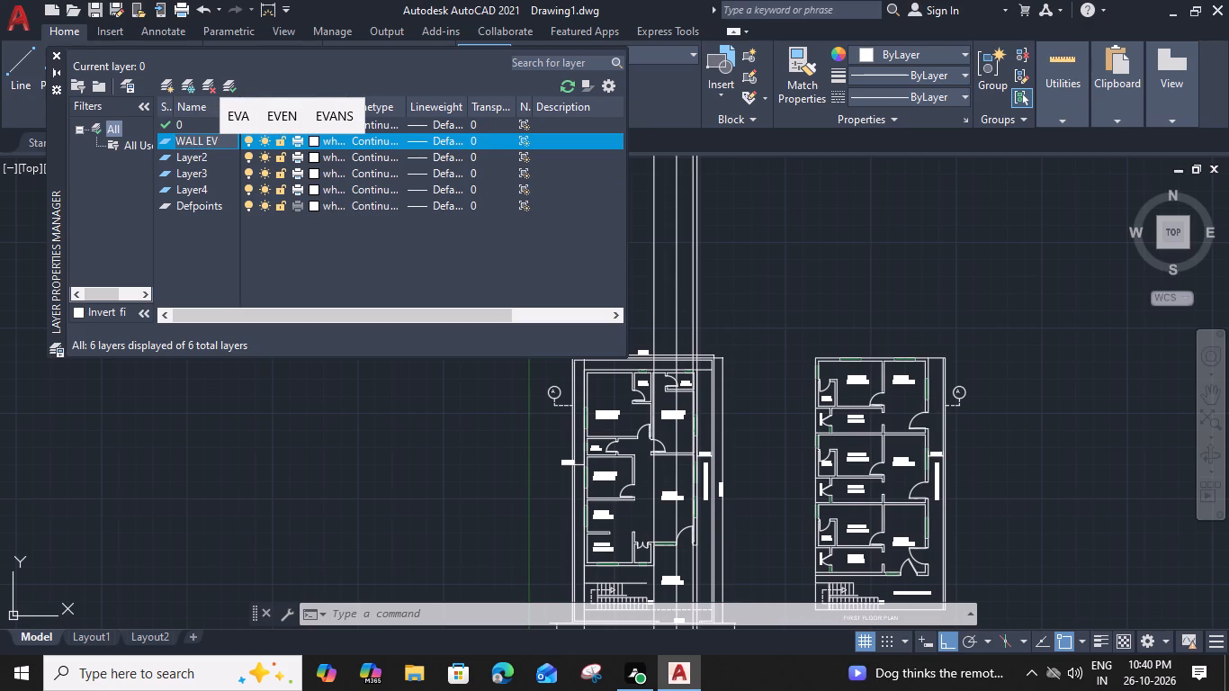
pyautogui.click(310, 138)
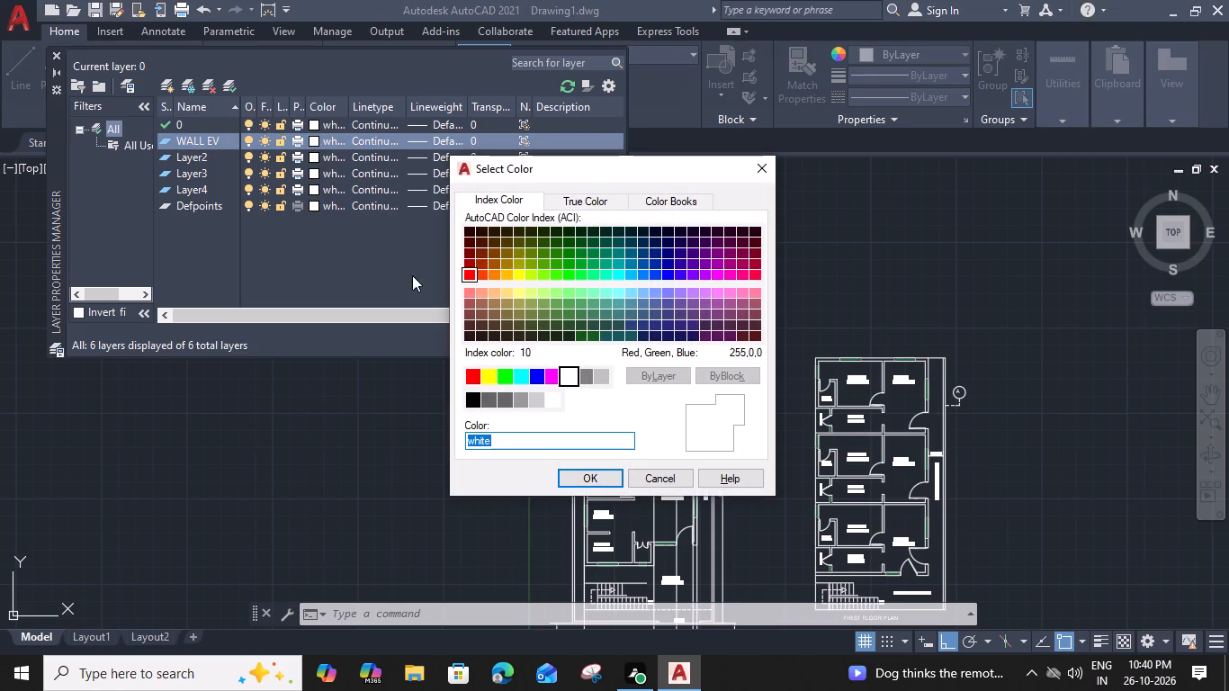
pyautogui.click(467, 273)
pyautogui.click(604, 472)
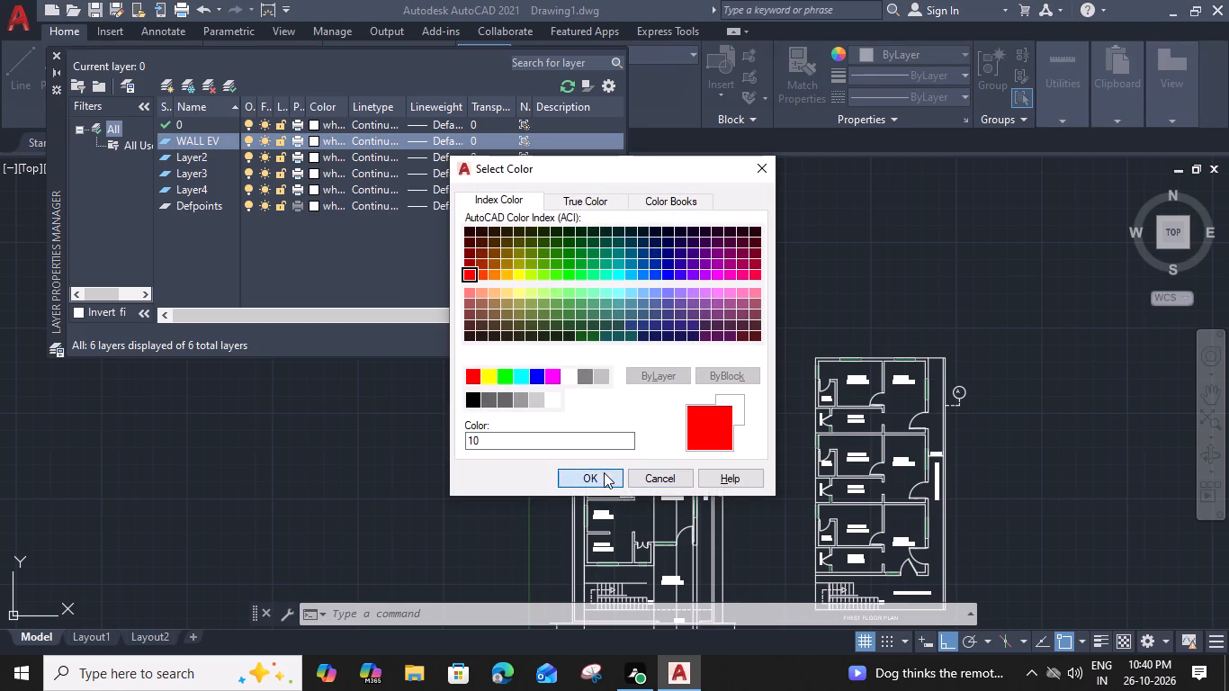
# Rename Layer2 as WIND EV and set its colour to dark brown, index 18.
pyautogui.click(199, 157)
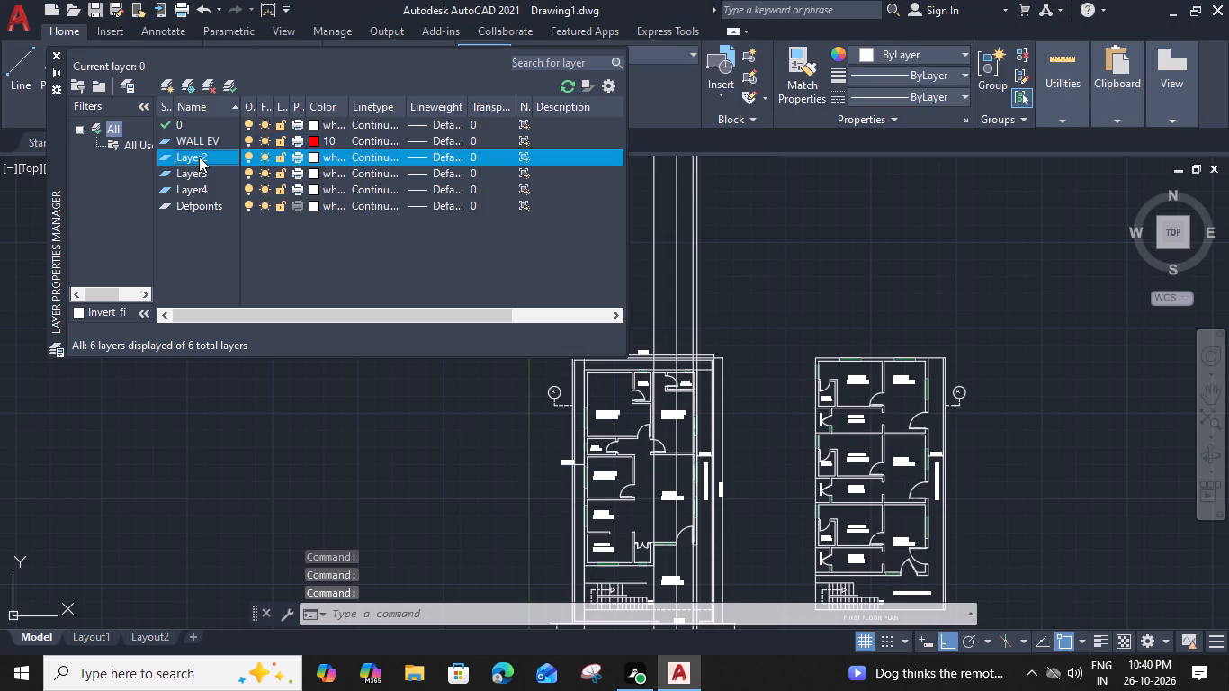
pyautogui.click(213, 159)
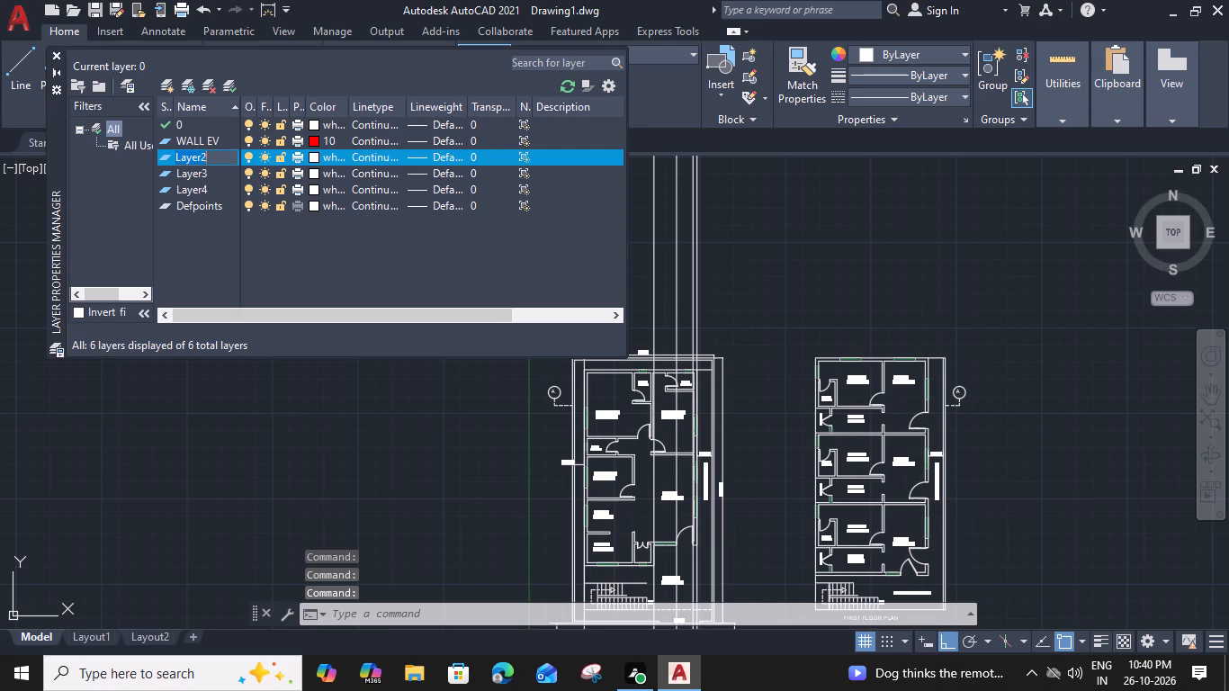
pyautogui.write('WIND')
pyautogui.press('space')
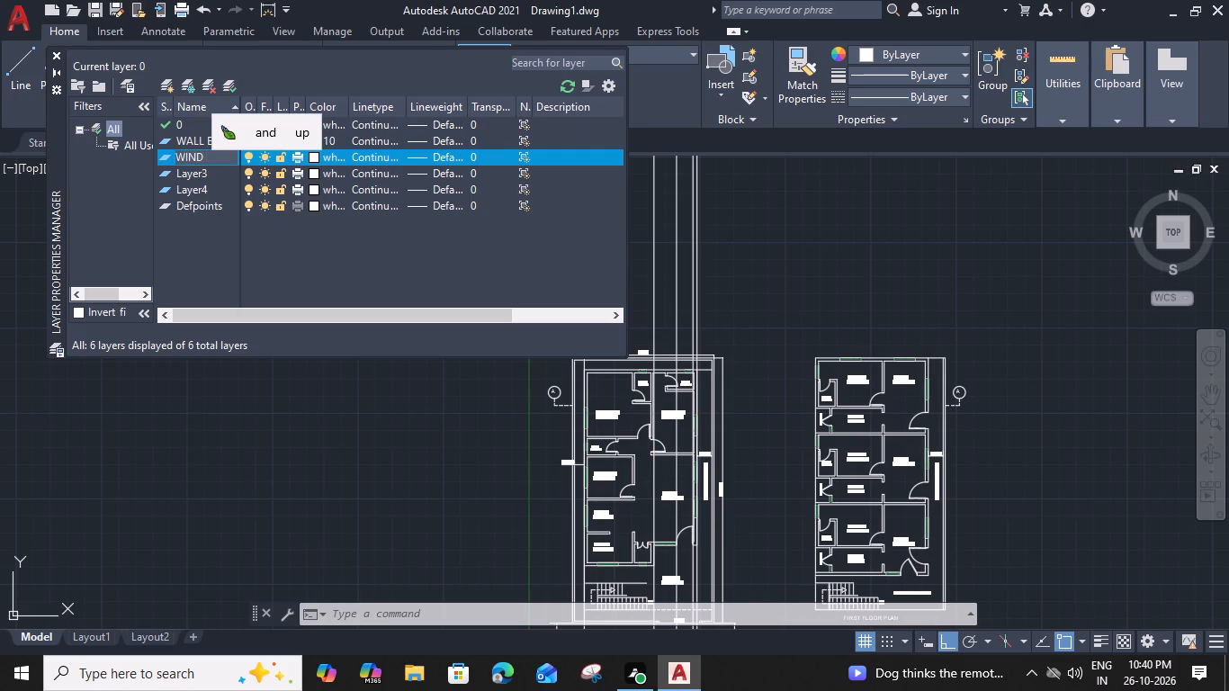
pyautogui.write('EV')
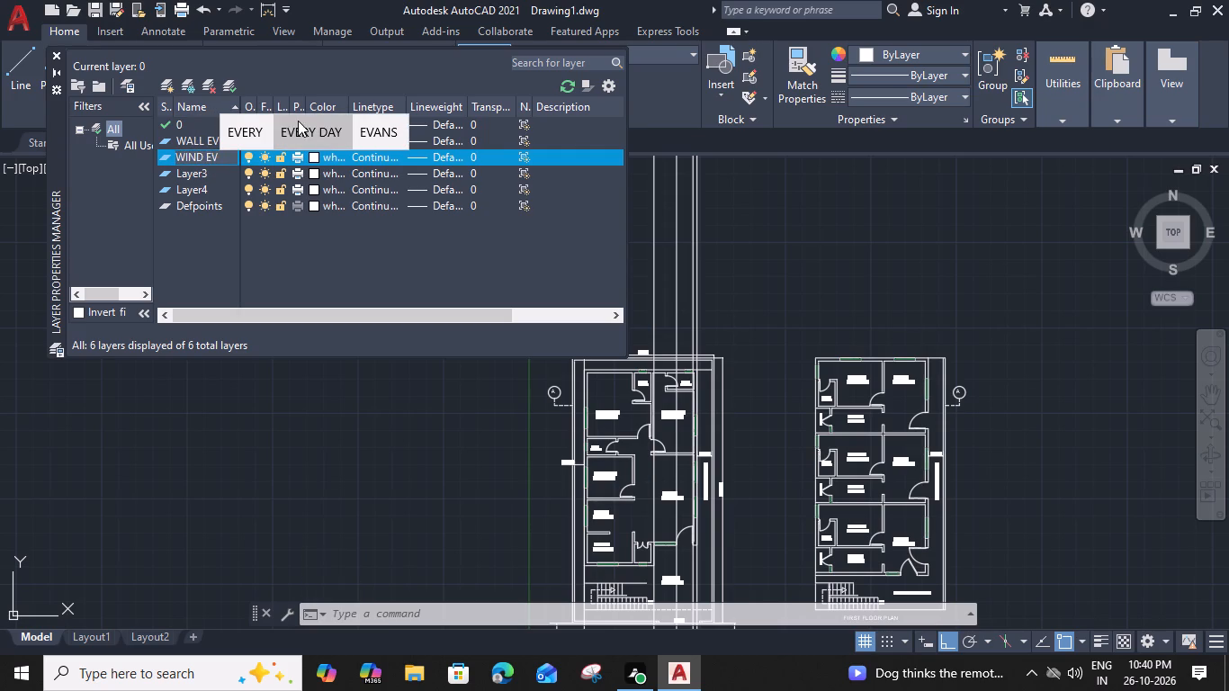
pyautogui.click(314, 157)
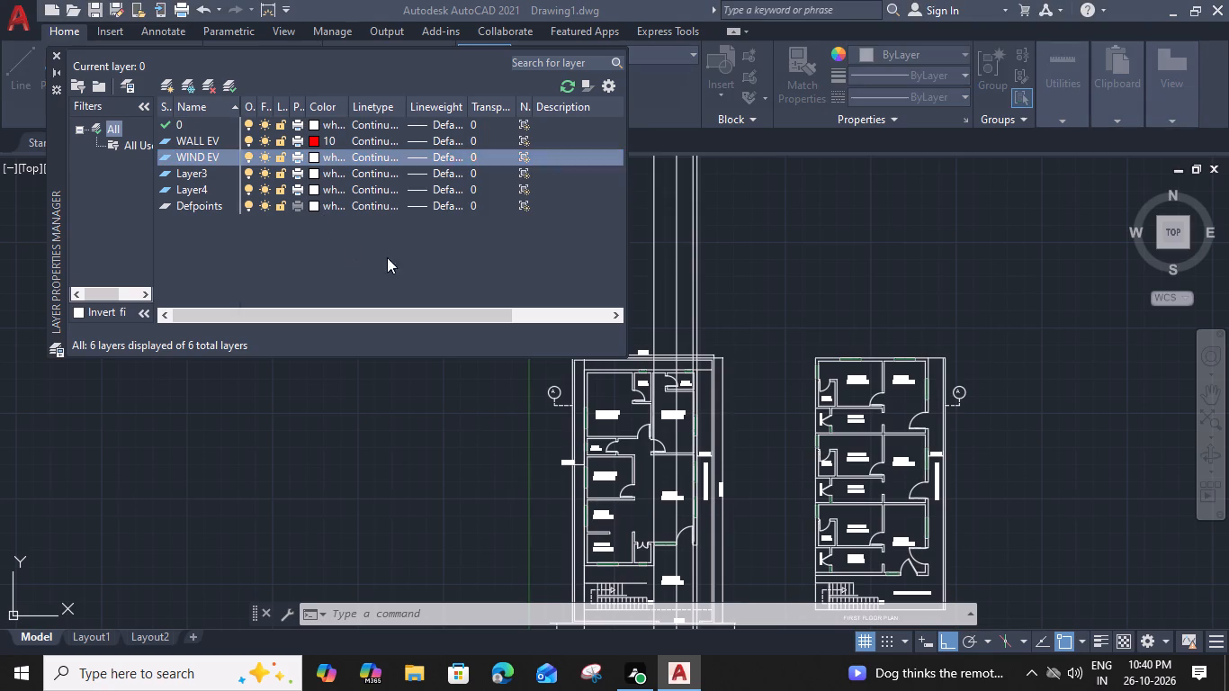
pyautogui.click(496, 264)
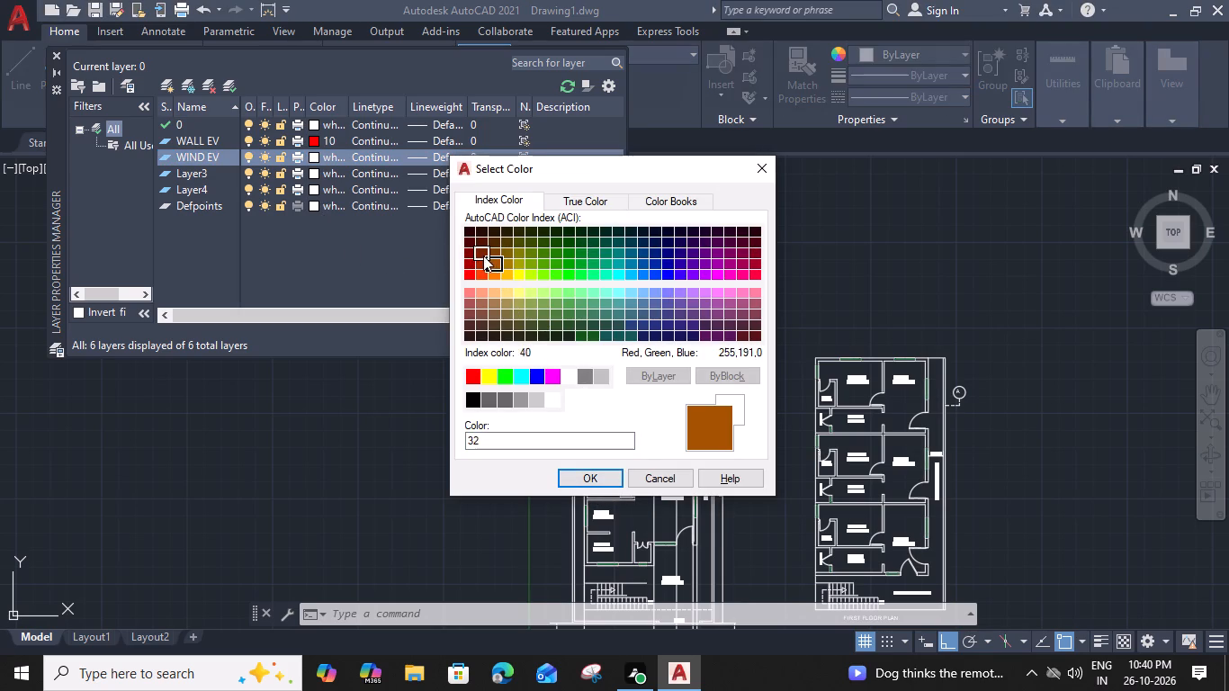
pyautogui.click(469, 234)
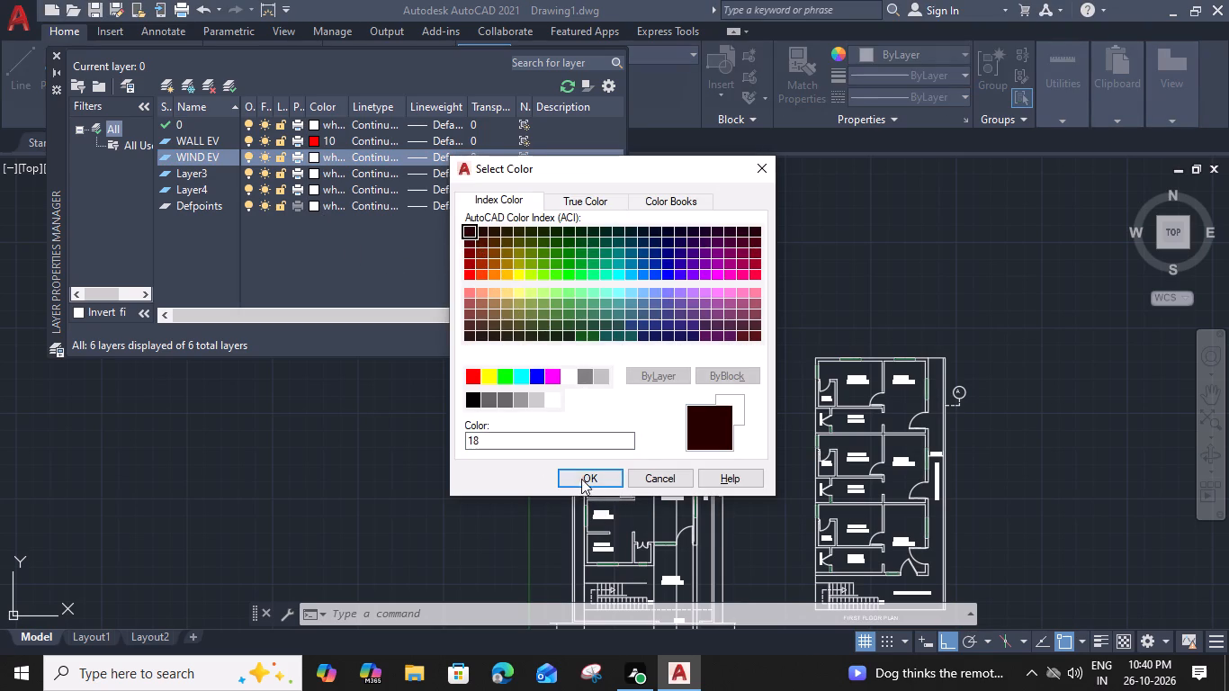
pyautogui.click(581, 472)
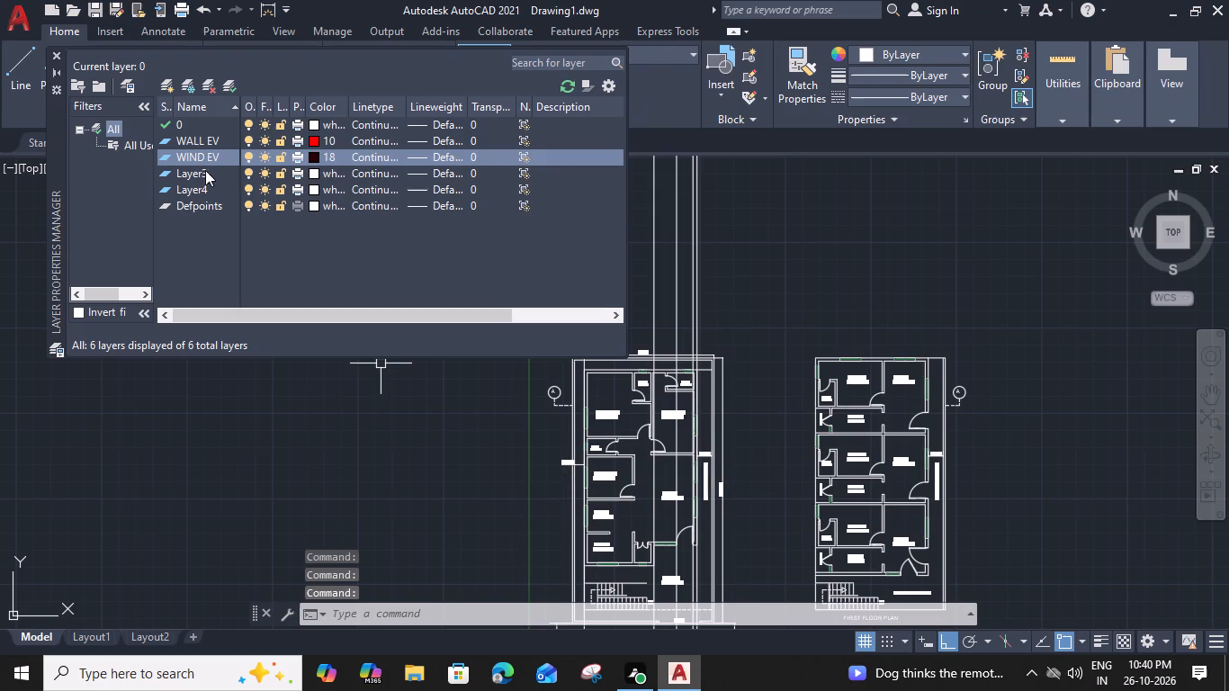
# Rename Layer3 as DOOR EV and set its colour to index 240.
pyautogui.click(205, 169)
pyautogui.click(205, 172)
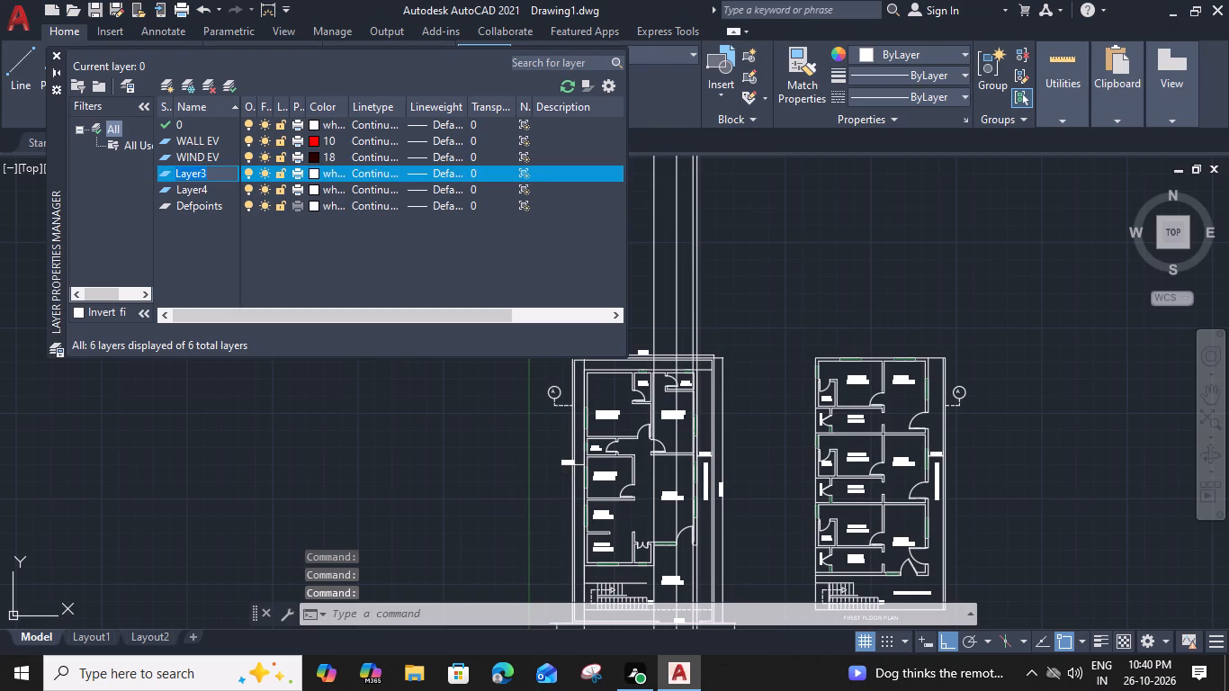
pyautogui.write('DOOR')
pyautogui.press('space')
pyautogui.write('EV')
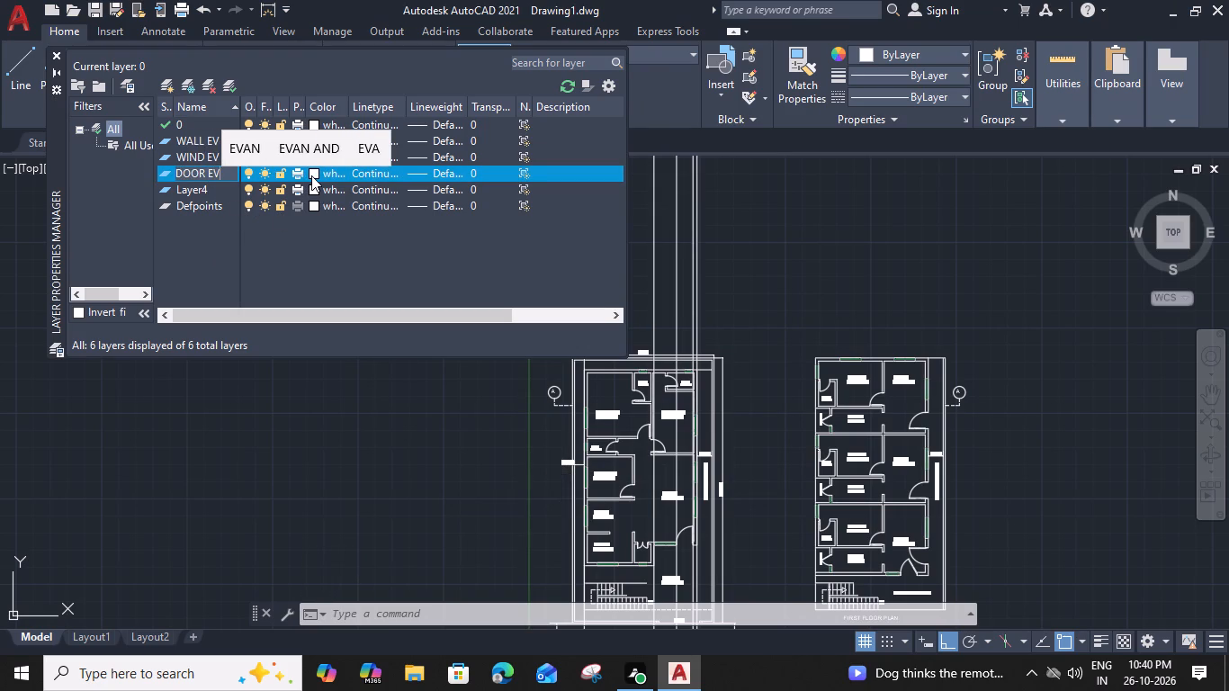
pyautogui.click(311, 175)
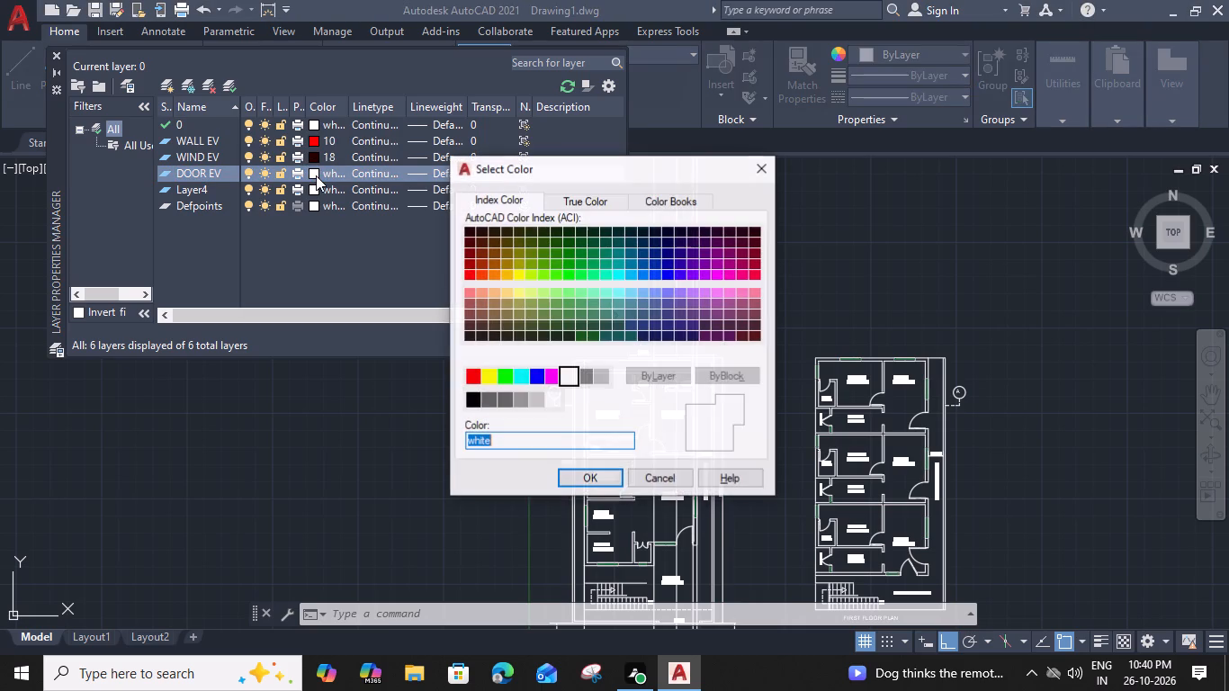
pyautogui.click(753, 274)
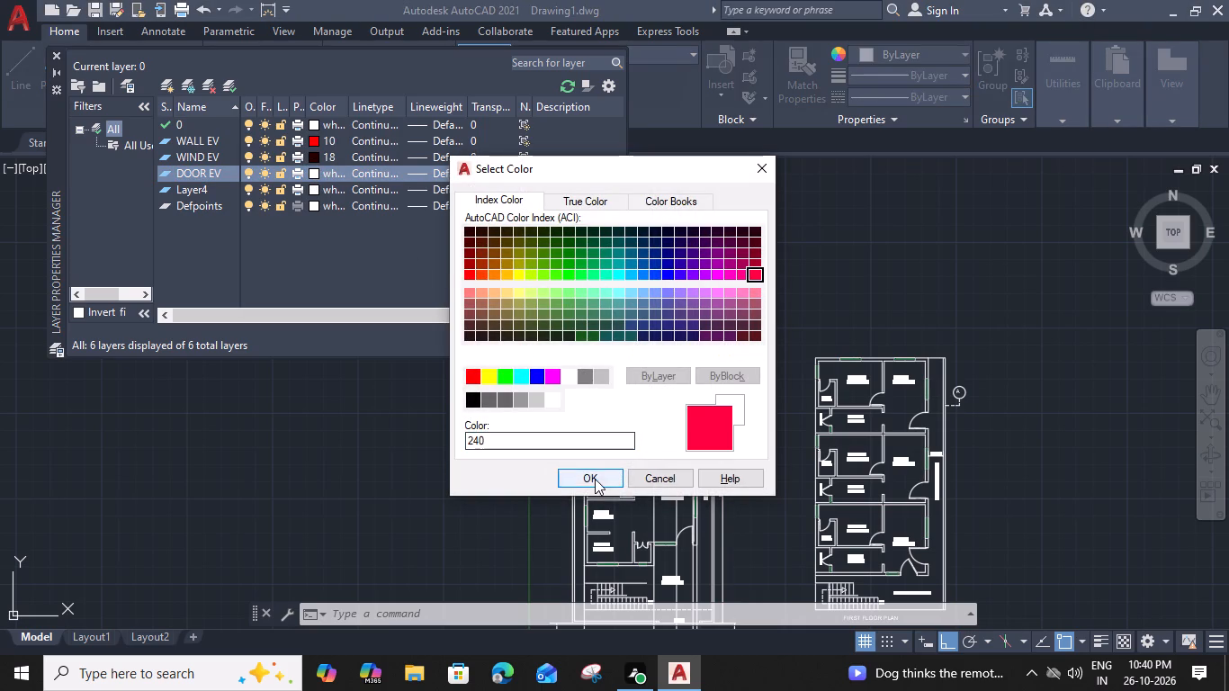
pyautogui.click(595, 479)
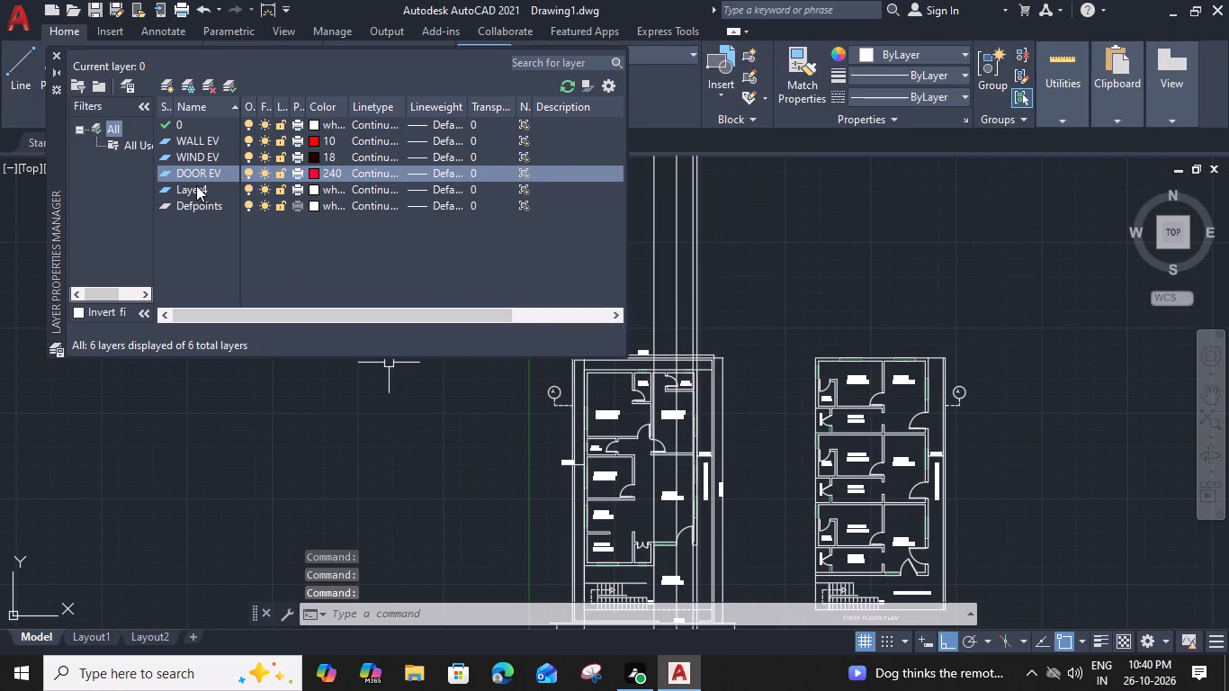
# Rename Layer4 as STEPS EV, set its colour to index 228 and close the layer properties.
pyautogui.click(199, 187)
pyautogui.click(200, 187)
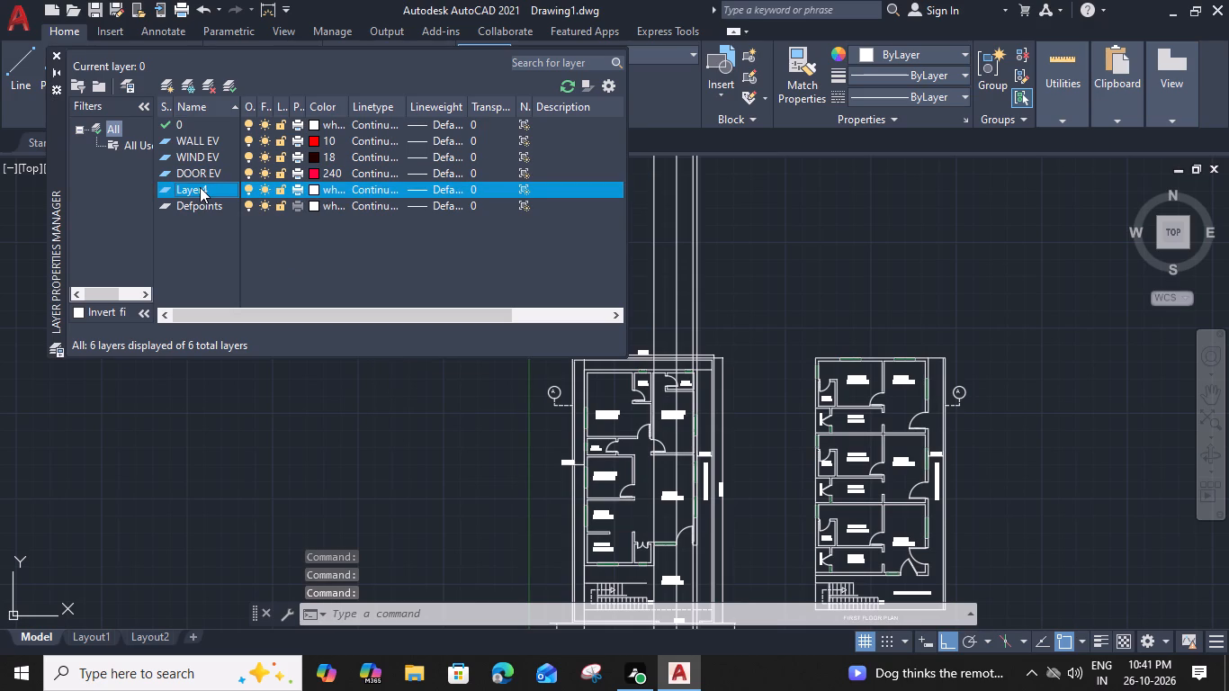
pyautogui.write('STE')
pyautogui.write('PS')
pyautogui.press('space')
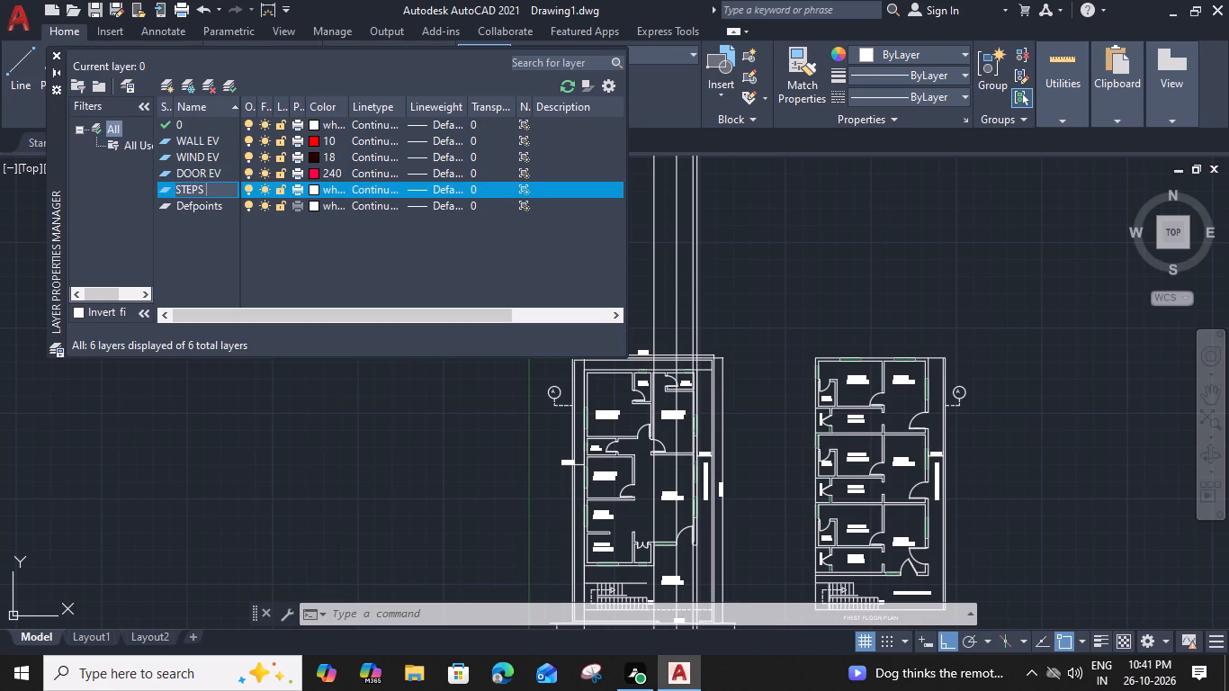
pyautogui.write('EV')
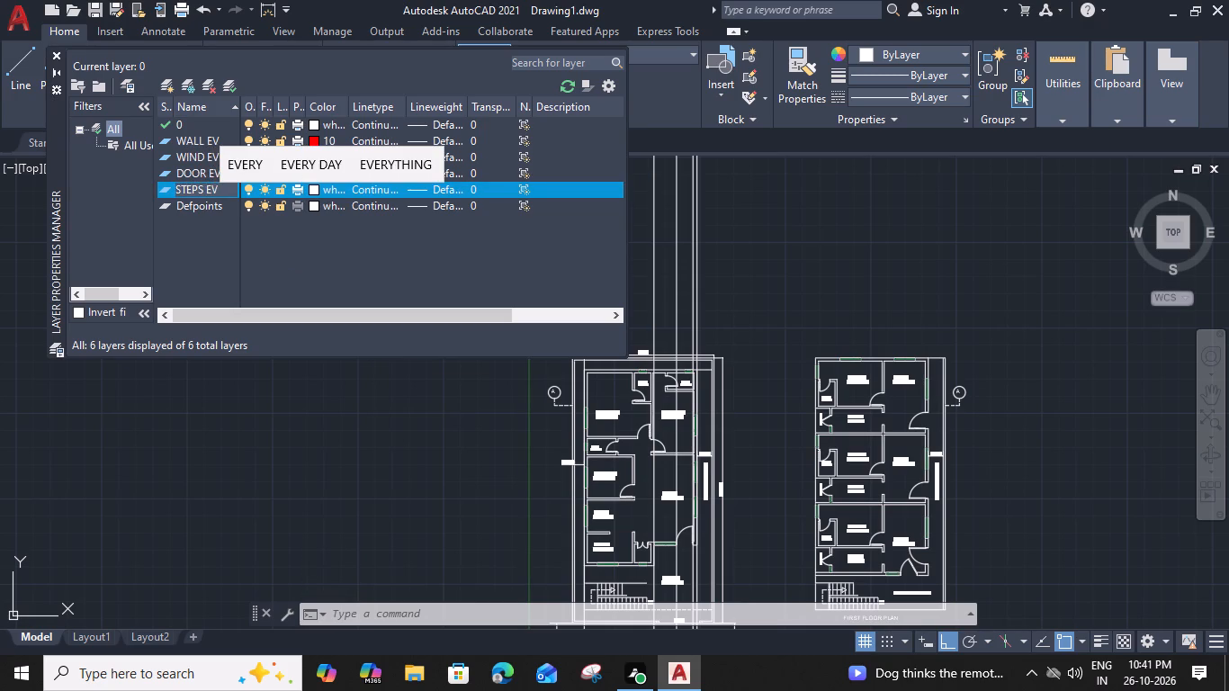
pyautogui.click(312, 183)
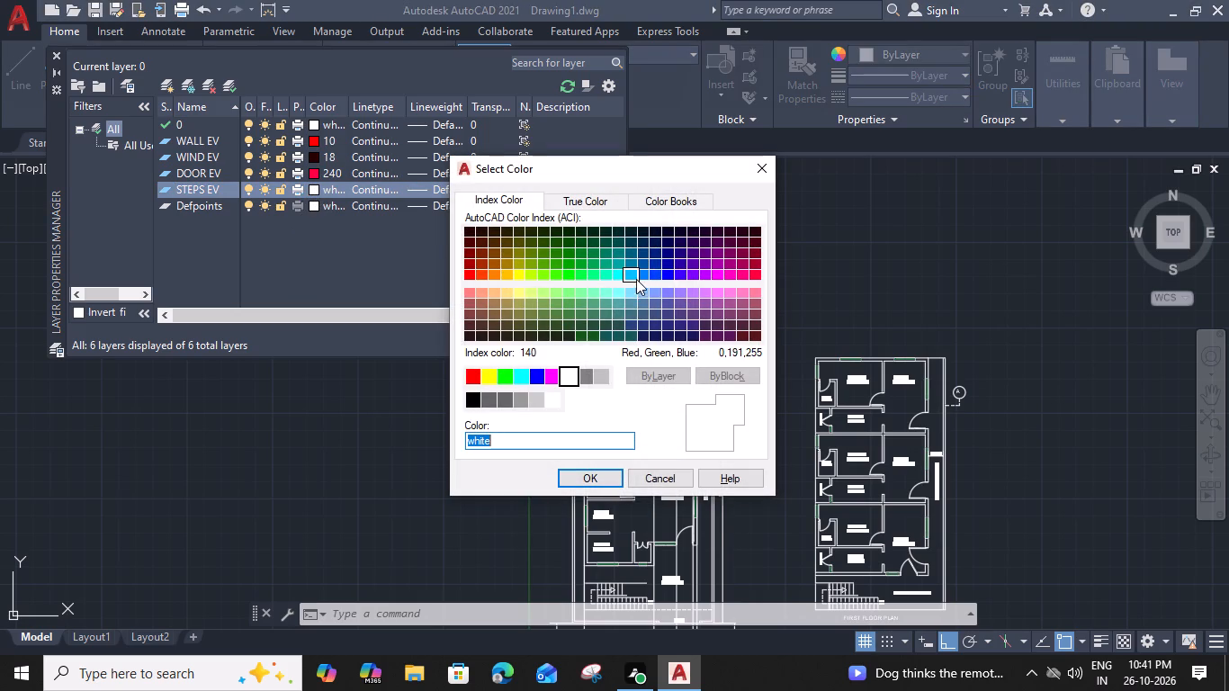
pyautogui.click(731, 226)
pyautogui.click(590, 481)
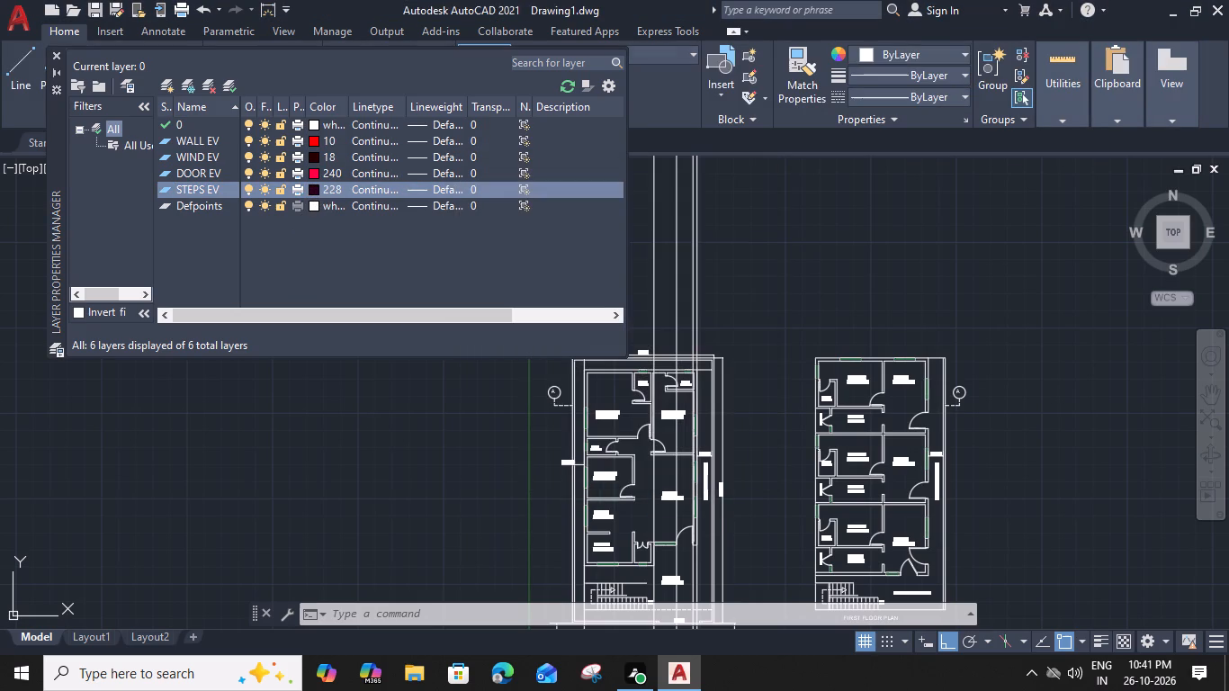
pyautogui.click(53, 55)
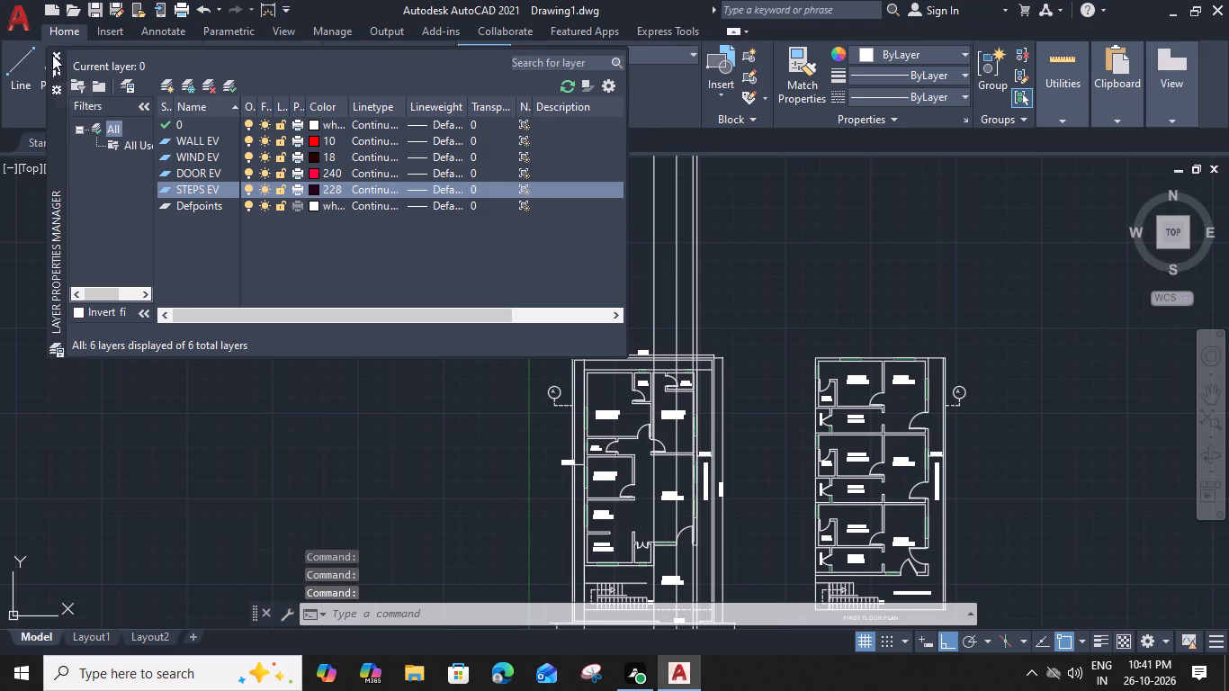
# Assign the vertical construction lines through the KITCHEN side's outer wall, the duct's outer corner and the HALL's outer lower-right corner to layer WALL EV.
pyautogui.scroll(2, 686, 301)
pyautogui.moveTo(703, 332); pyautogui.dragTo(689, 310, button='middle')
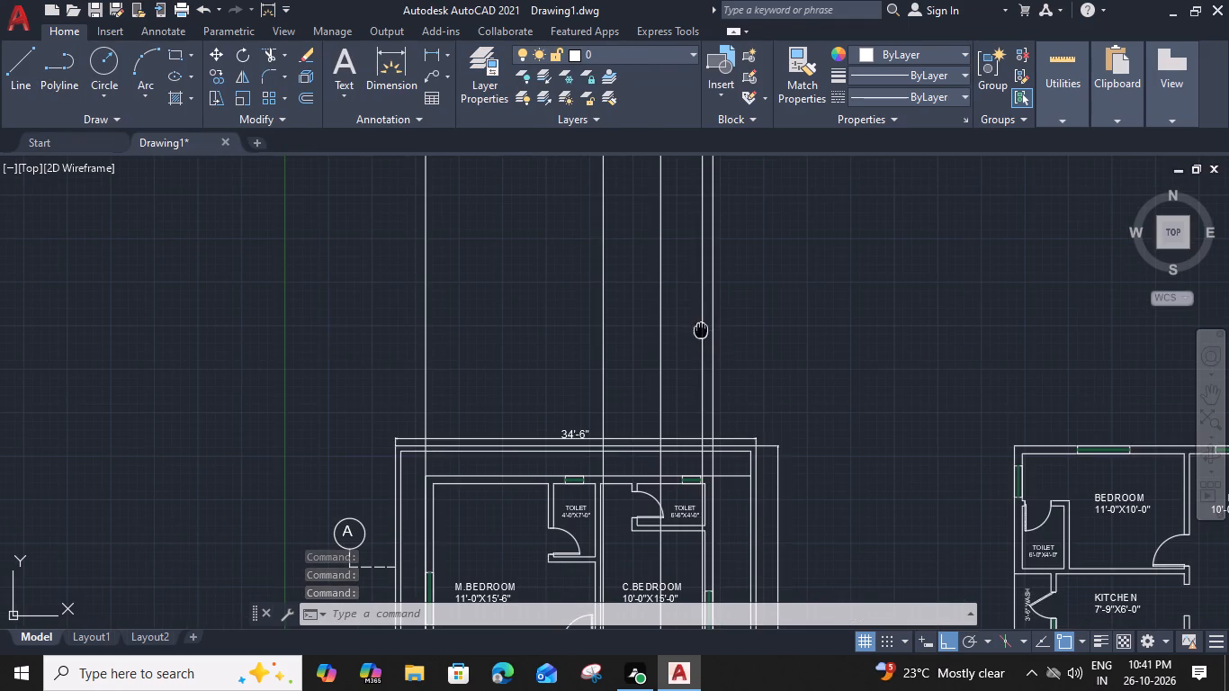
pyautogui.moveTo(689, 310); pyautogui.dragTo(638, 96, button='middle')
pyautogui.moveTo(624, 511); pyautogui.dragTo(546, 109, button='middle')
pyautogui.moveTo(532, 373); pyautogui.dragTo(541, 328, button='middle')
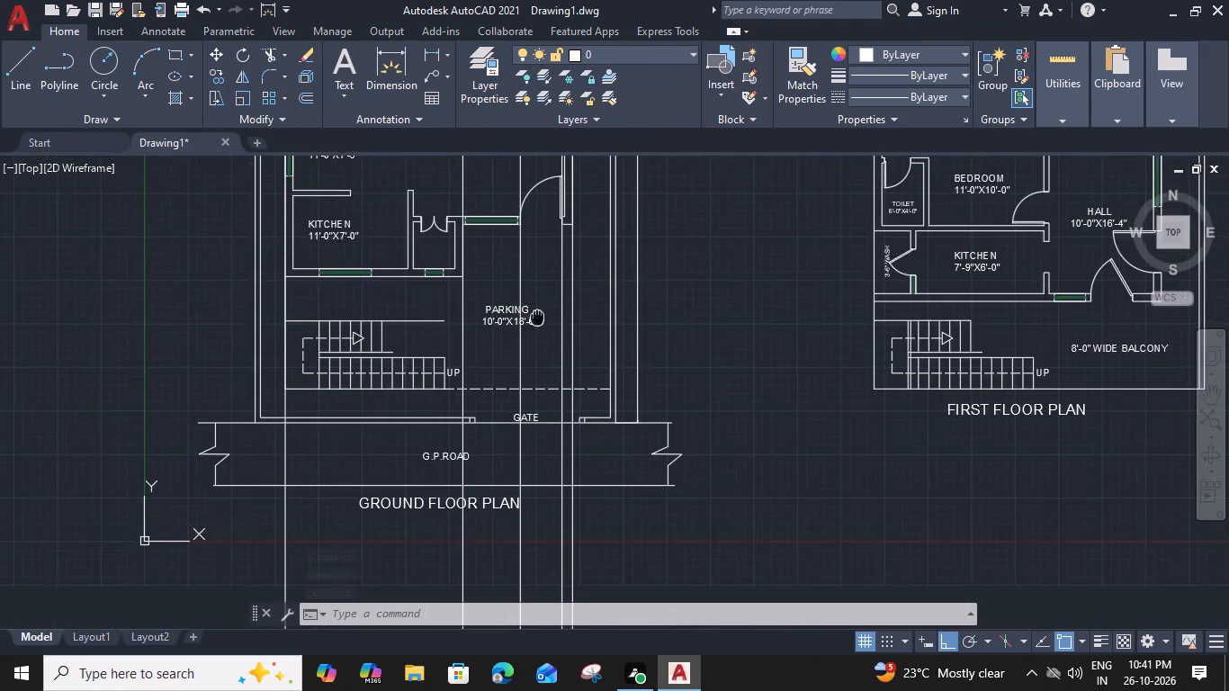
pyautogui.moveTo(541, 328); pyautogui.dragTo(553, 371, button='middle')
pyautogui.click(591, 335)
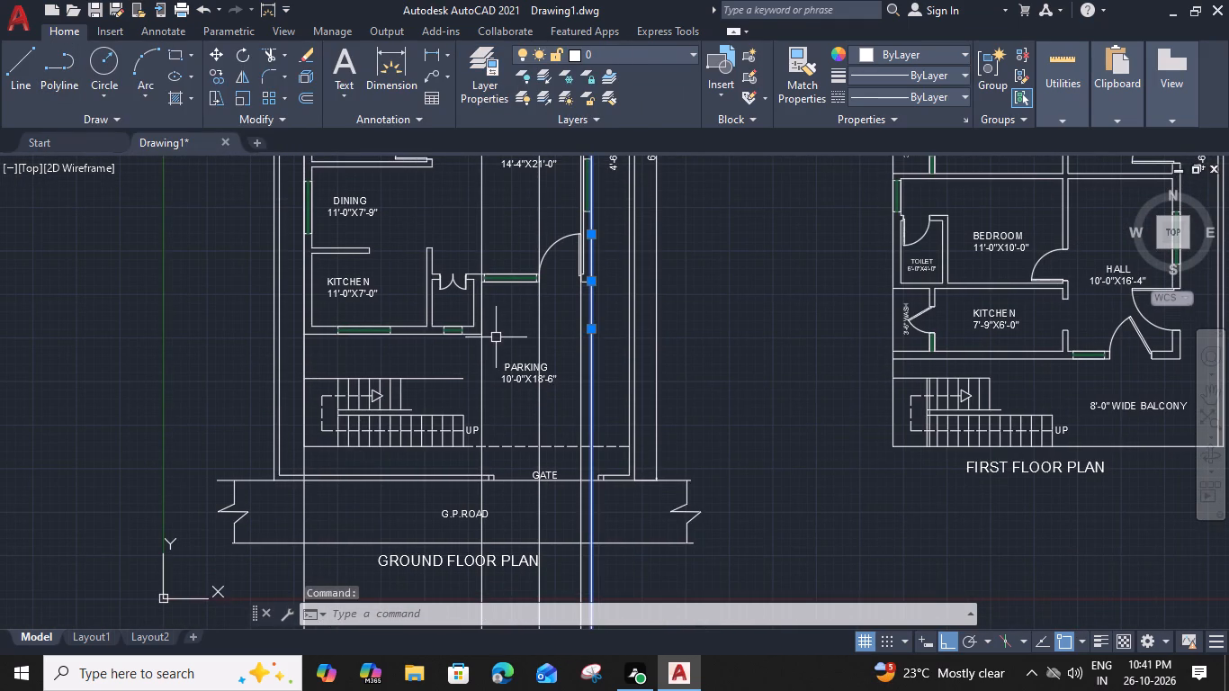
pyautogui.click(482, 363)
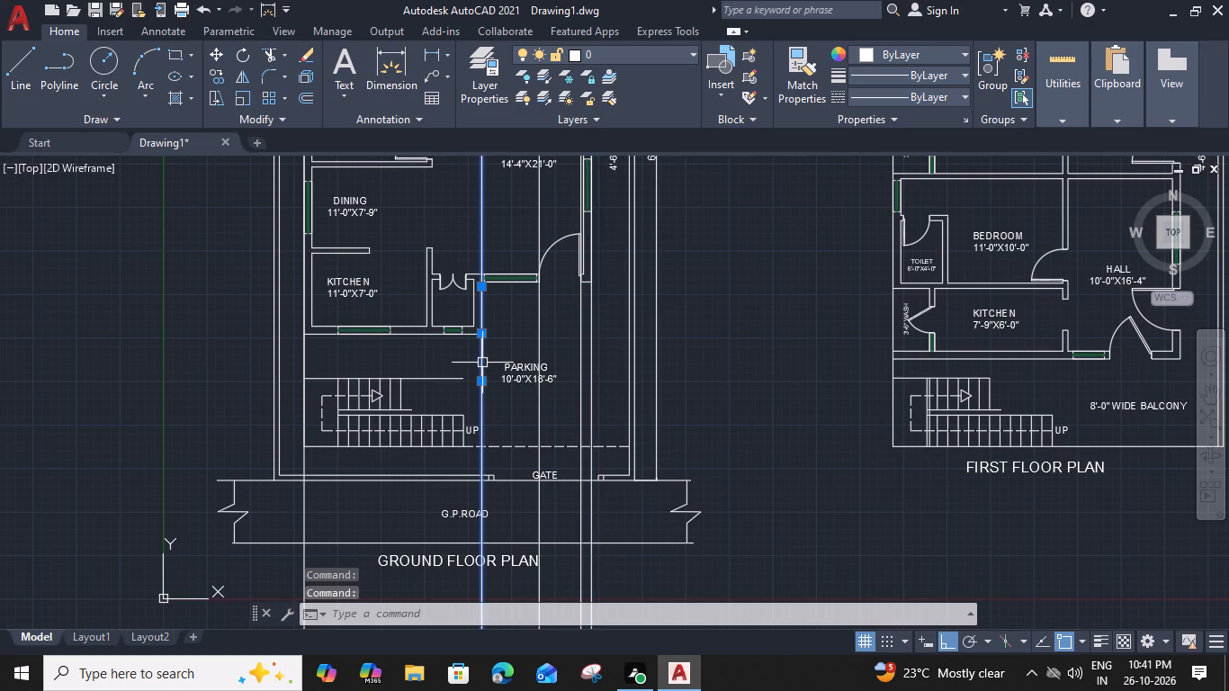
pyautogui.keyDown('ctrl'); pyautogui.click(591, 344); pyautogui.keyUp('ctrl')
pyautogui.scroll(2, 598, 318)
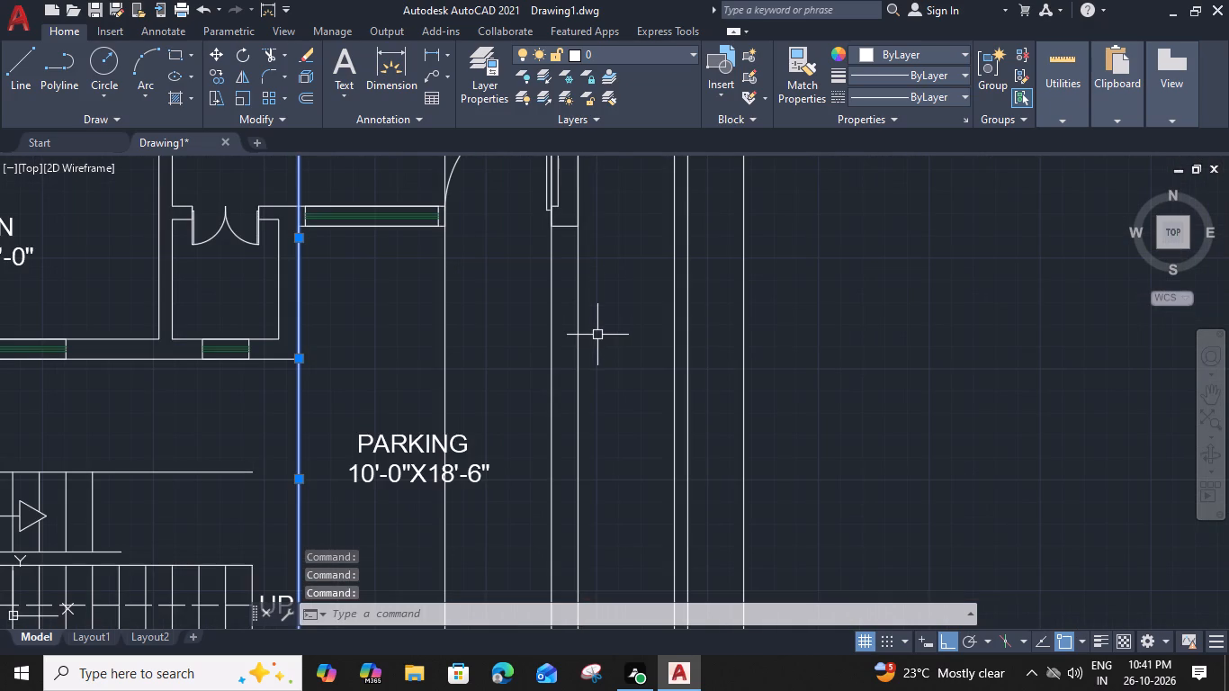
pyautogui.keyDown('ctrl'); pyautogui.click(577, 338); pyautogui.keyUp('ctrl')
pyautogui.keyDown('shift'); pyautogui.click(577, 338); pyautogui.keyUp('shift')
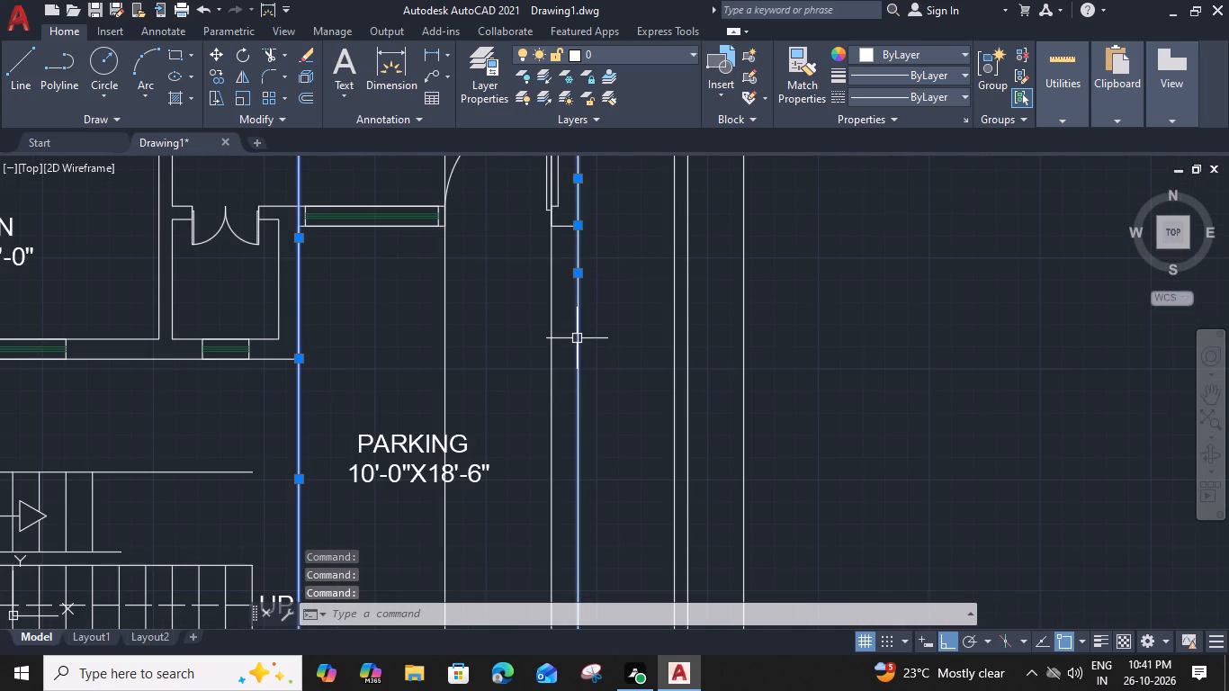
pyautogui.scroll(-2, 345, 371)
pyautogui.moveTo(345, 371); pyautogui.dragTo(508, 363, button='middle')
pyautogui.scroll(1, 294, 356)
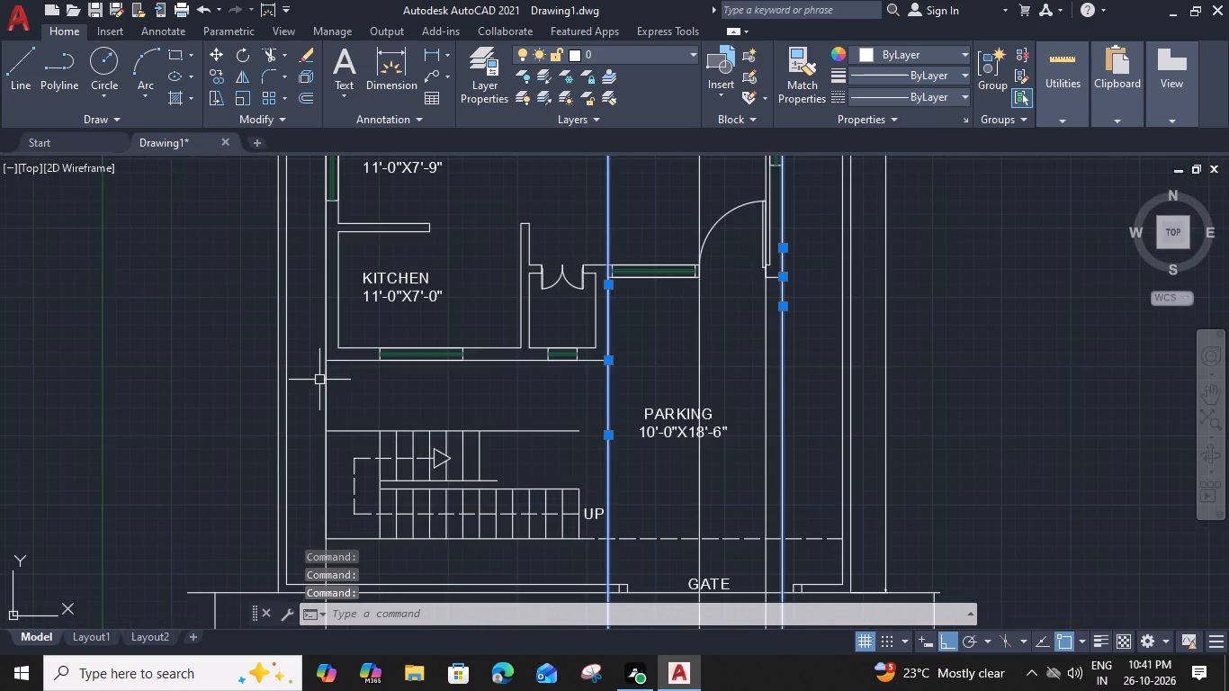
pyautogui.keyDown('shift'); pyautogui.click(319, 389); pyautogui.keyUp('shift')
pyautogui.keyDown('shift'); pyautogui.click(339, 389); pyautogui.keyUp('shift')
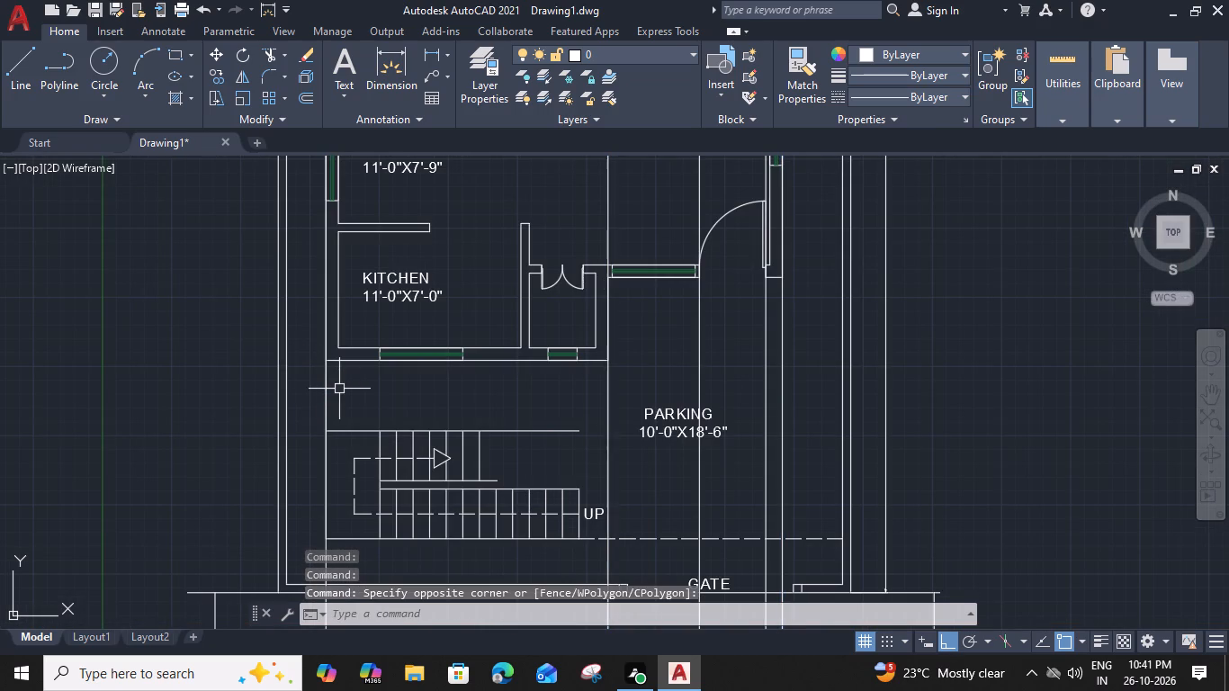
pyautogui.keyDown('shift'); pyautogui.moveTo(351, 380); pyautogui.dragTo(336, 386); pyautogui.keyUp('shift')
pyautogui.keyDown('shift'); pyautogui.click(299, 399); pyautogui.keyUp('shift')
pyautogui.keyDown('shift'); pyautogui.click(621, 384); pyautogui.keyUp('shift')
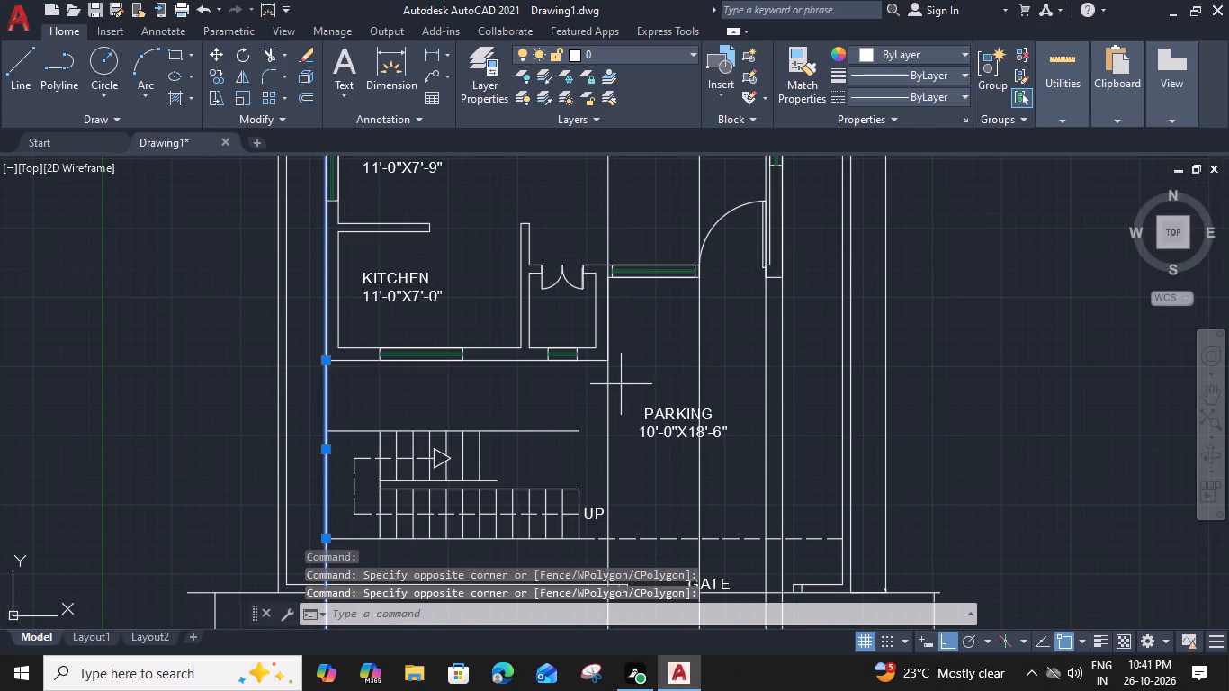
pyautogui.keyDown('shift'); pyautogui.click(595, 396); pyautogui.keyUp('shift')
pyautogui.keyDown('shift'); pyautogui.click(790, 354); pyautogui.keyUp('shift')
pyautogui.keyDown('shift'); pyautogui.click(780, 361); pyautogui.keyUp('shift')
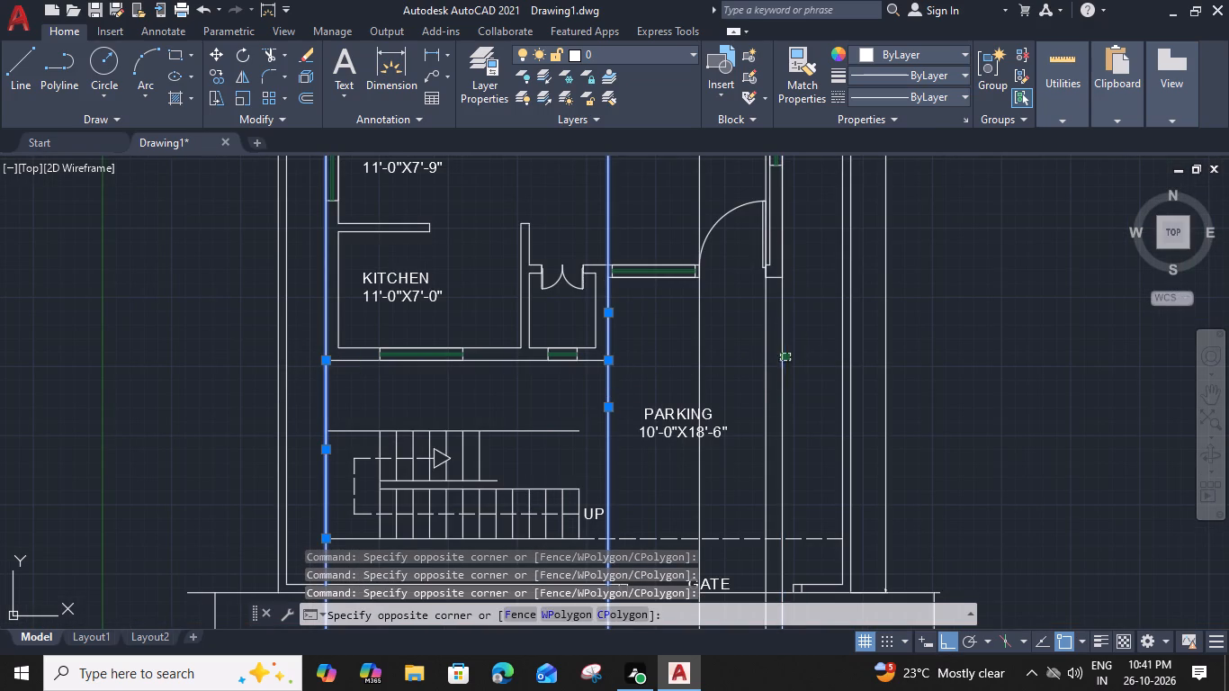
pyautogui.click(693, 55)
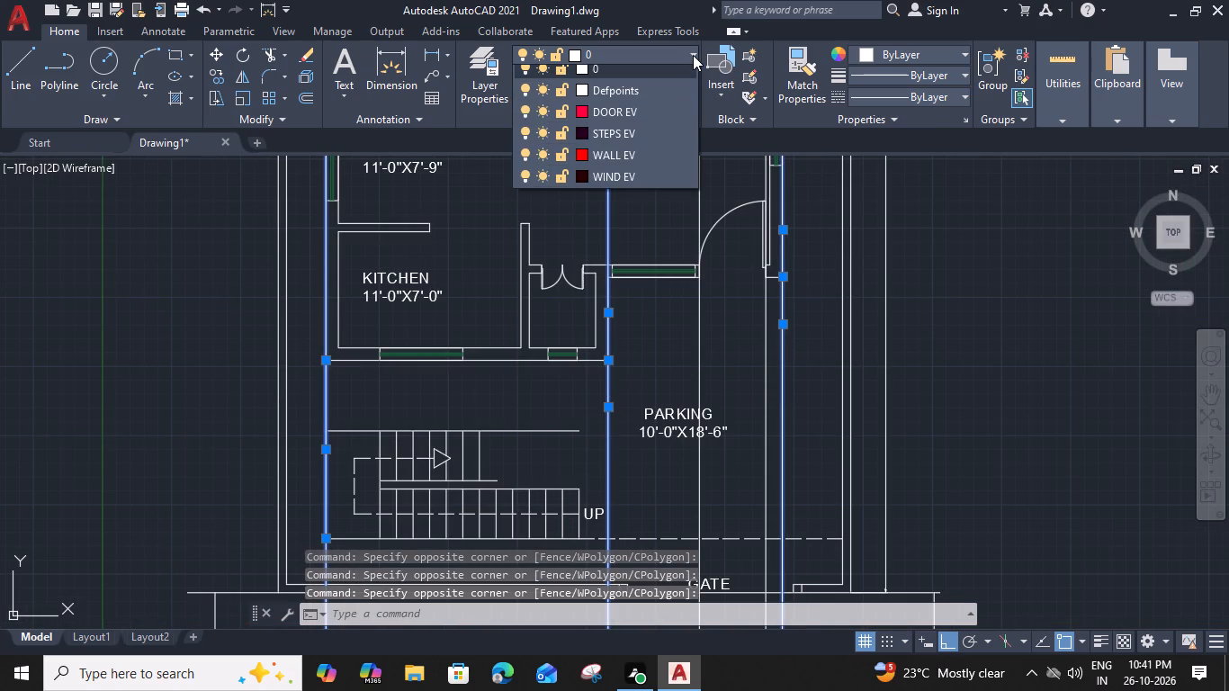
pyautogui.click(644, 159)
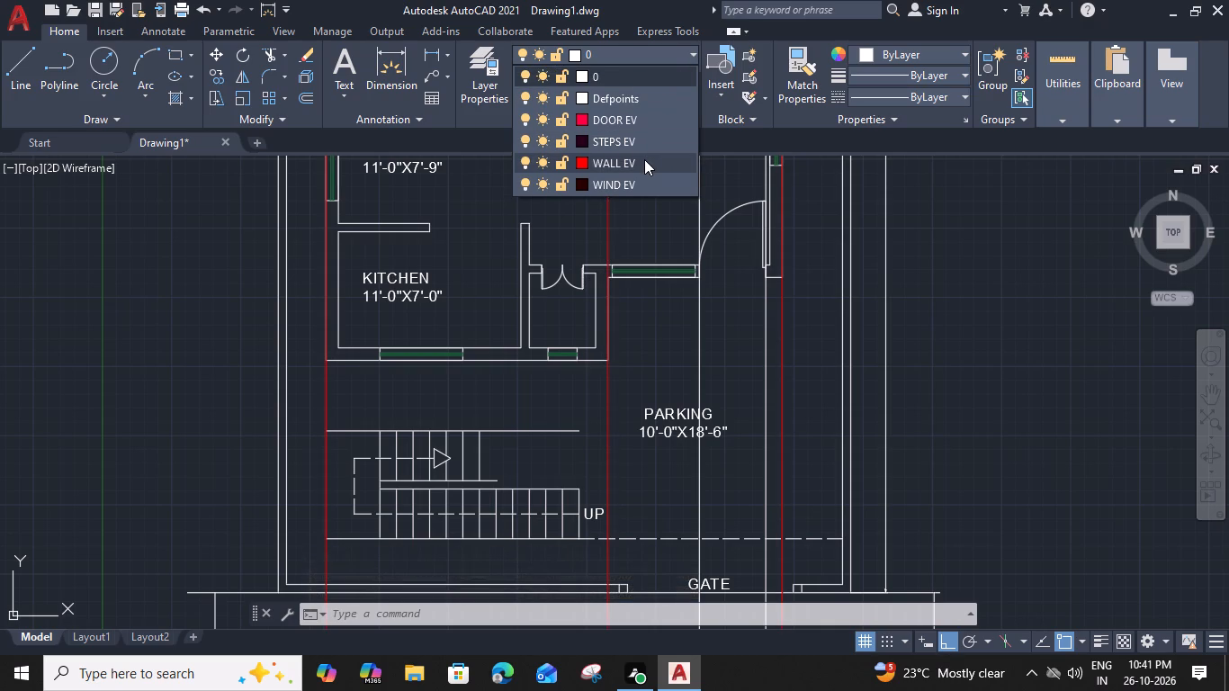
# Assign the two vertical construction lines through the HALL entrance door opening to layer DOOR EV.
pyautogui.scroll(-1, 651, 299)
pyautogui.moveTo(651, 301); pyautogui.dragTo(619, 406, button='middle')
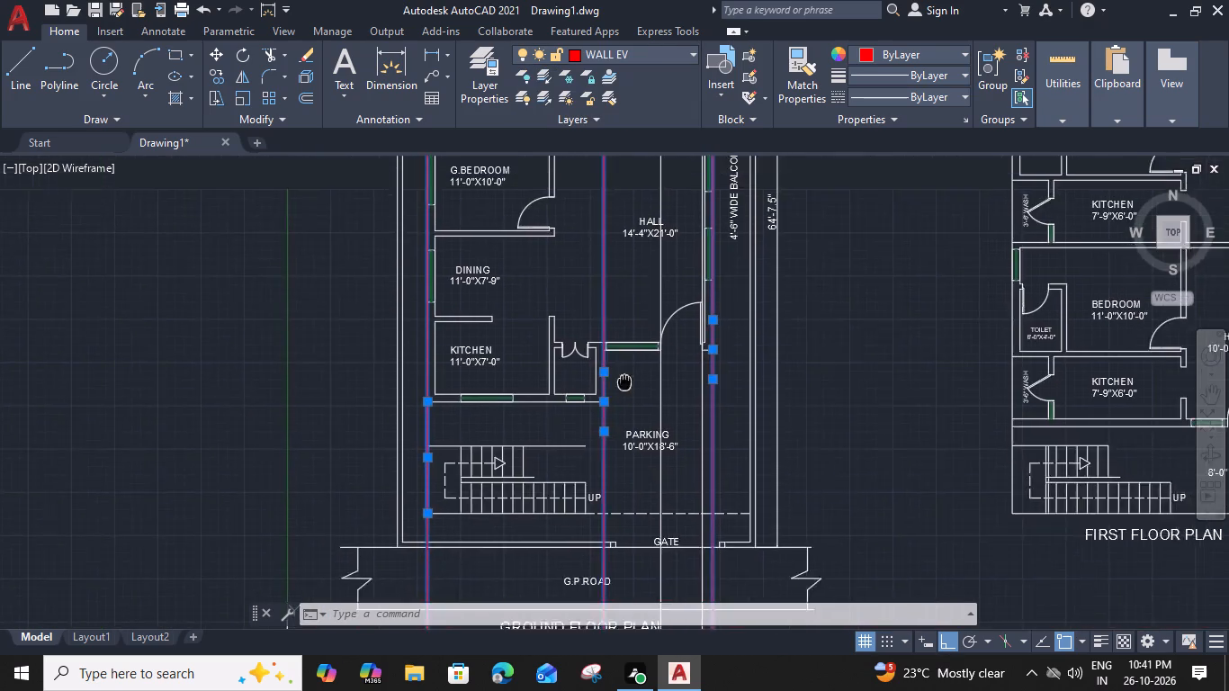
pyautogui.moveTo(619, 406); pyautogui.dragTo(608, 495, button='middle')
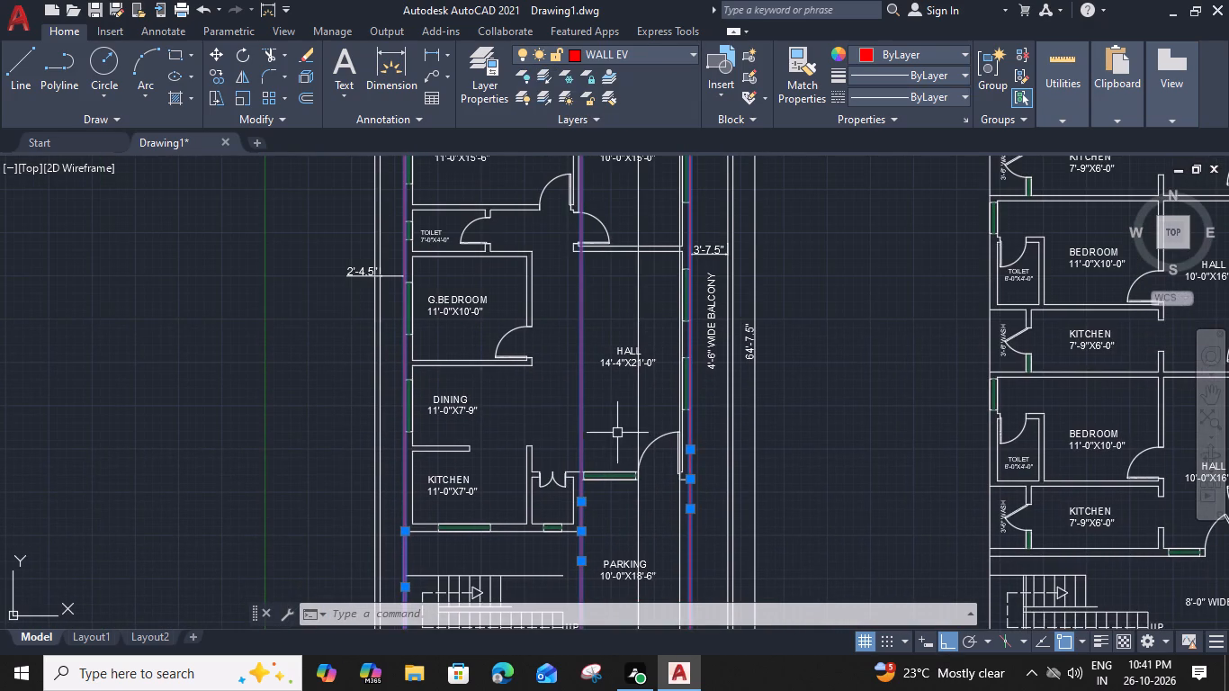
pyautogui.click(638, 522)
pyautogui.scroll(2, 655, 536)
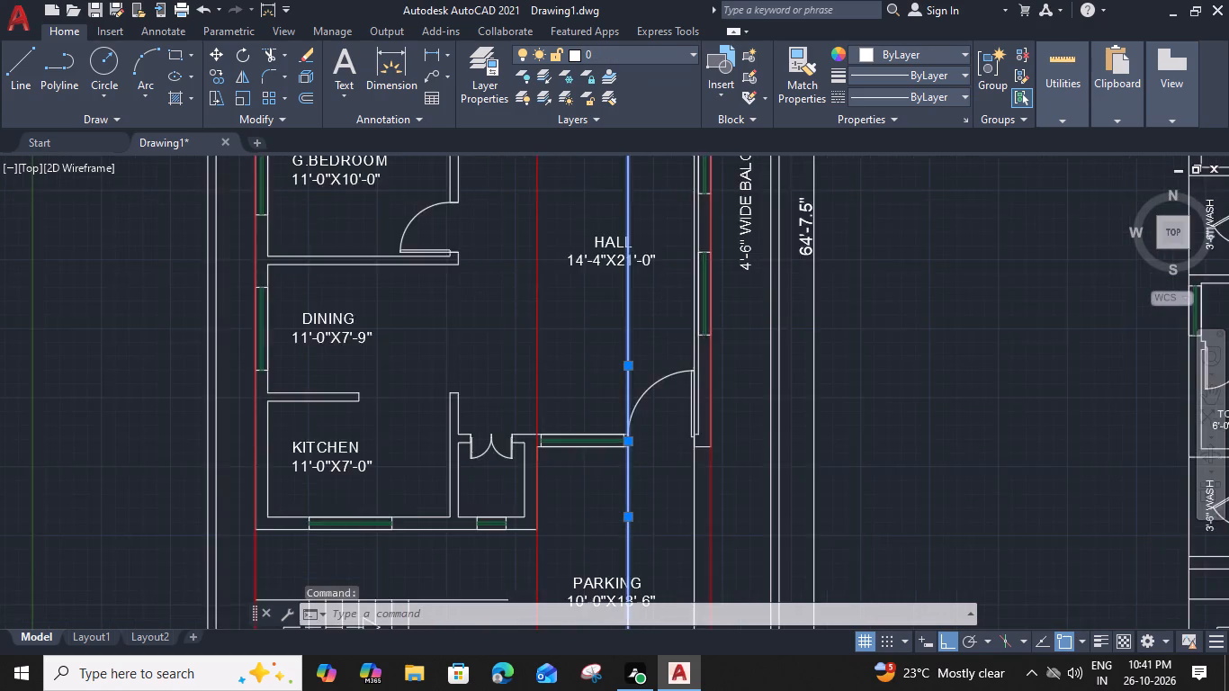
pyautogui.keyDown('shift'); pyautogui.click(715, 502); pyautogui.keyUp('shift')
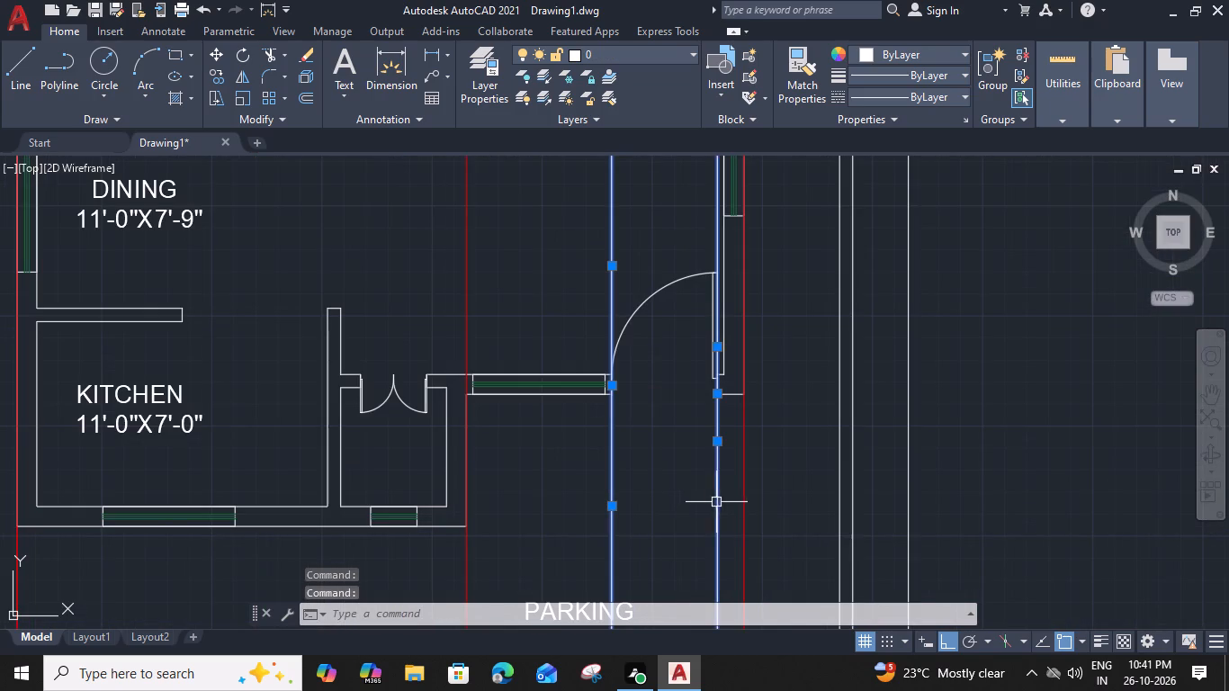
pyautogui.click(636, 49)
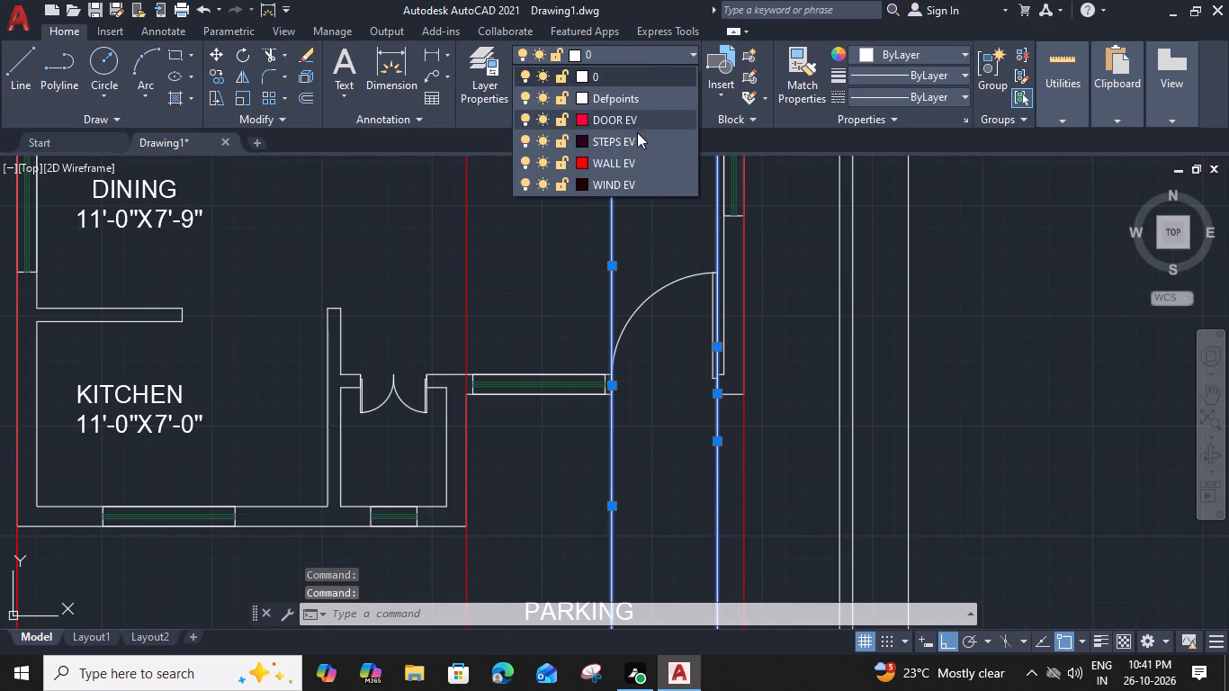
pyautogui.click(638, 122)
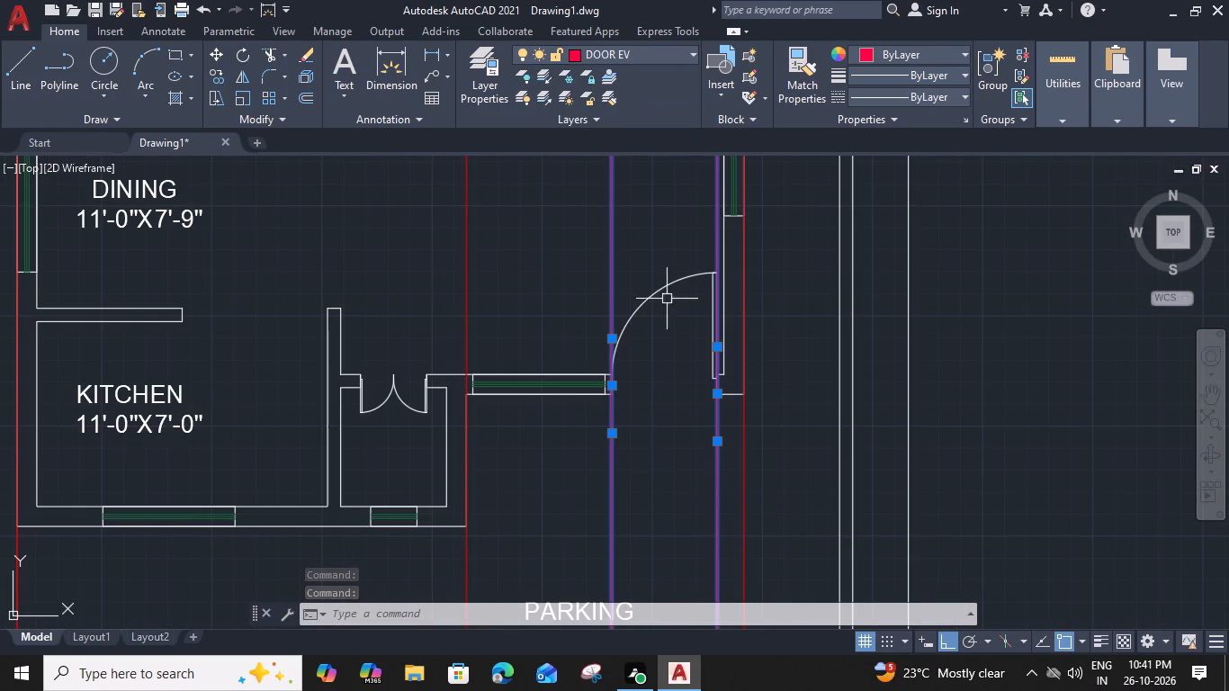
pyautogui.press('Escape')
# Draw a horizontal ground line above the ground floor plan, crossing all the vertical construction lines and extending past the outermost ones.
pyautogui.scroll(-3, 639, 281)
pyautogui.moveTo(637, 271); pyautogui.dragTo(628, 533, button='middle')
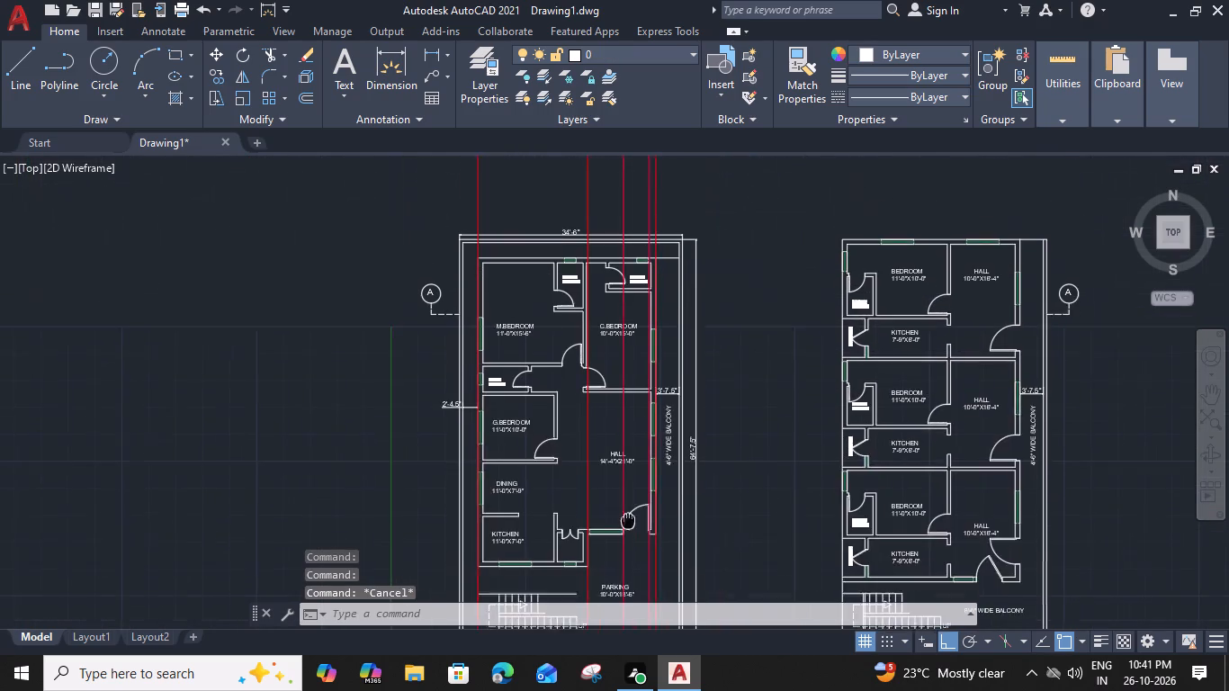
pyautogui.moveTo(628, 533); pyautogui.dragTo(628, 556, button='middle')
pyautogui.moveTo(597, 299); pyautogui.dragTo(601, 408, button='middle')
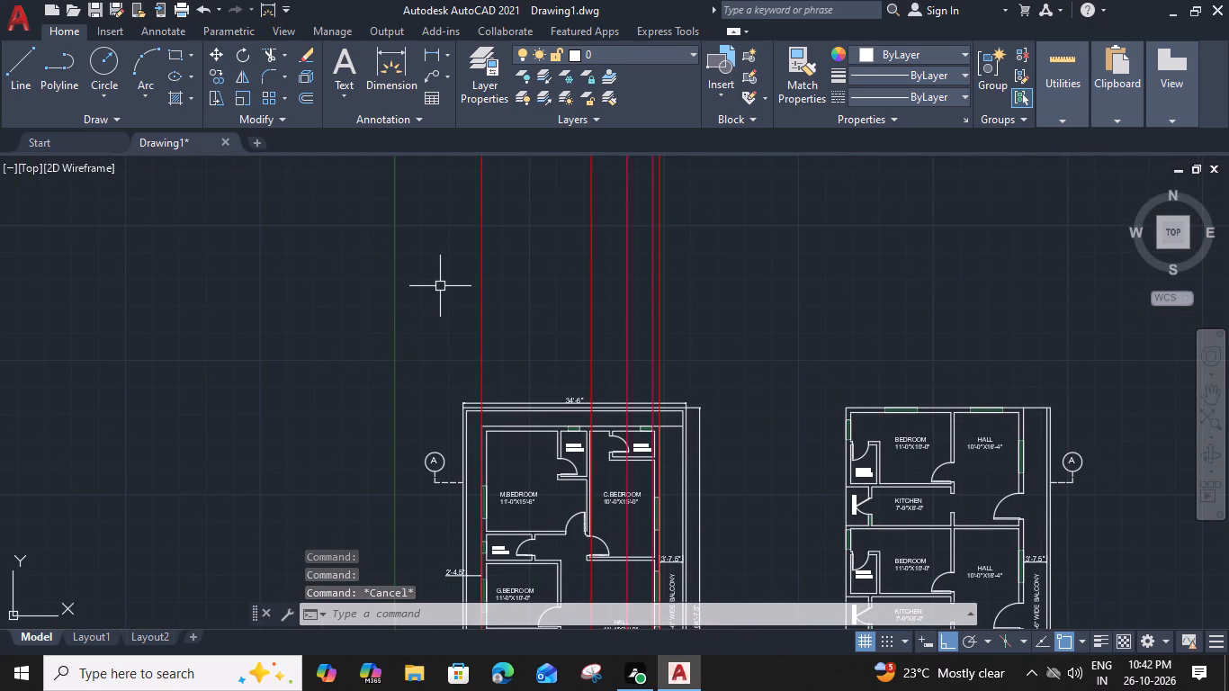
pyautogui.write('L')
pyautogui.press('space')
pyautogui.click(461, 307)
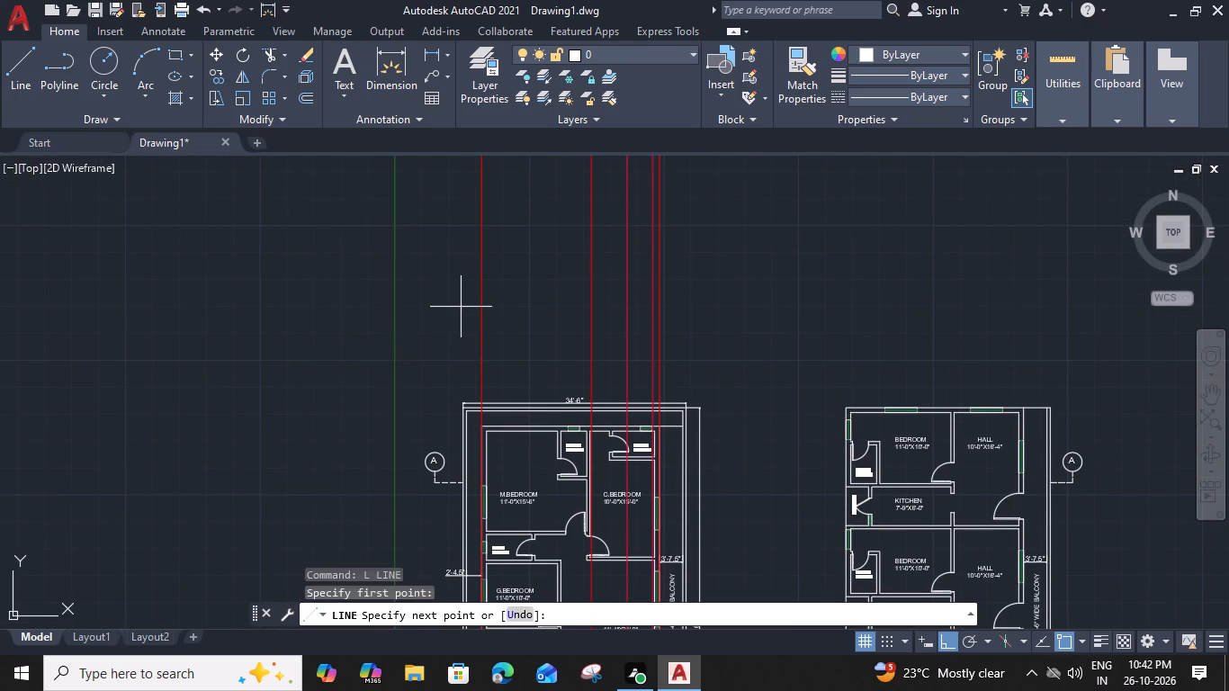
pyautogui.click(699, 305)
pyautogui.press('space')
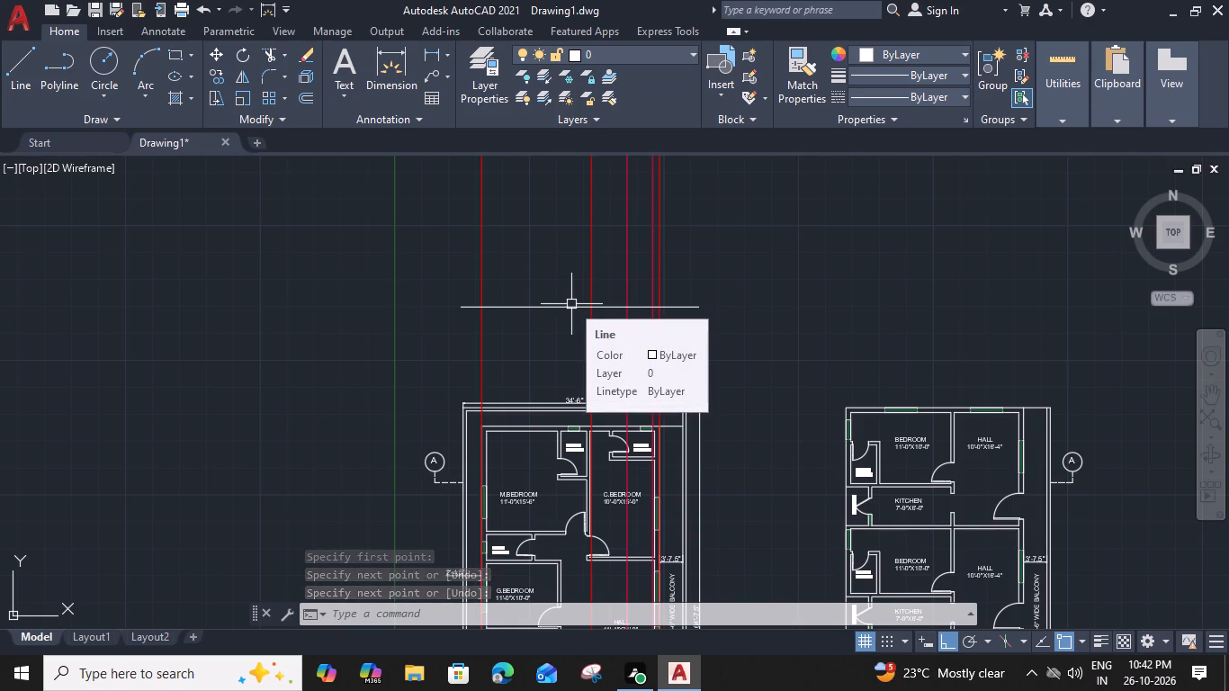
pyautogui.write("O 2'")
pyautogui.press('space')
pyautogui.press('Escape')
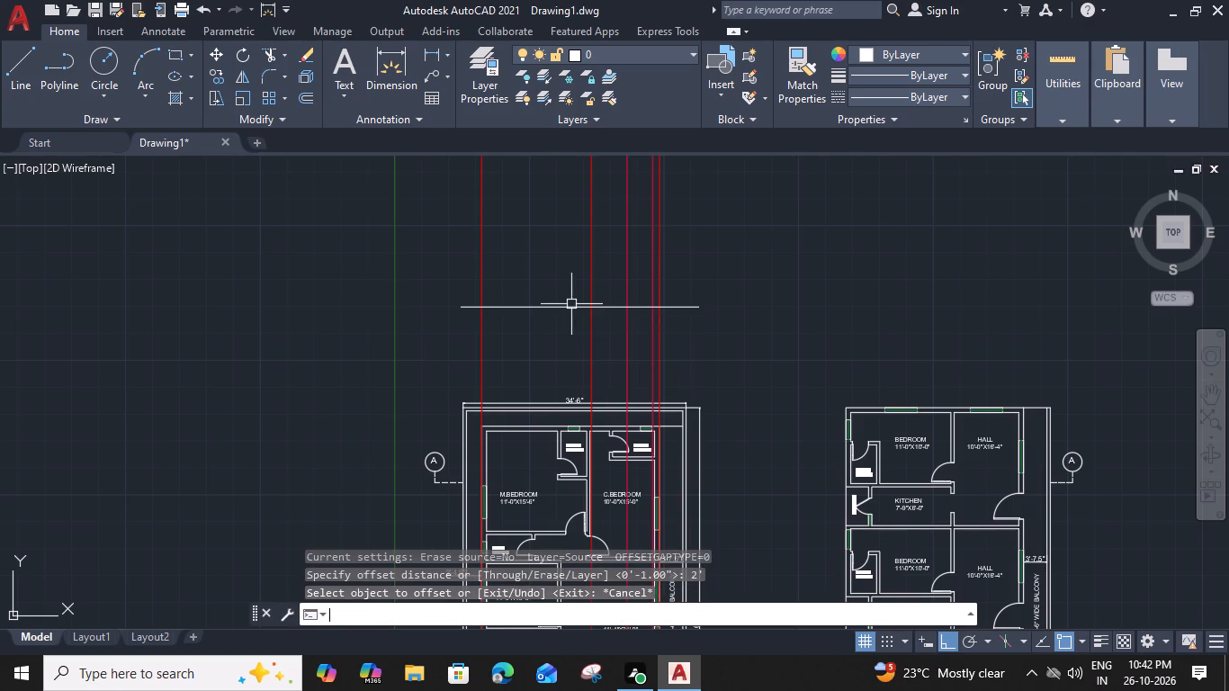
# Offset the horizontal ground line 2' upward to form the plinth line.
pyautogui.click(565, 304)
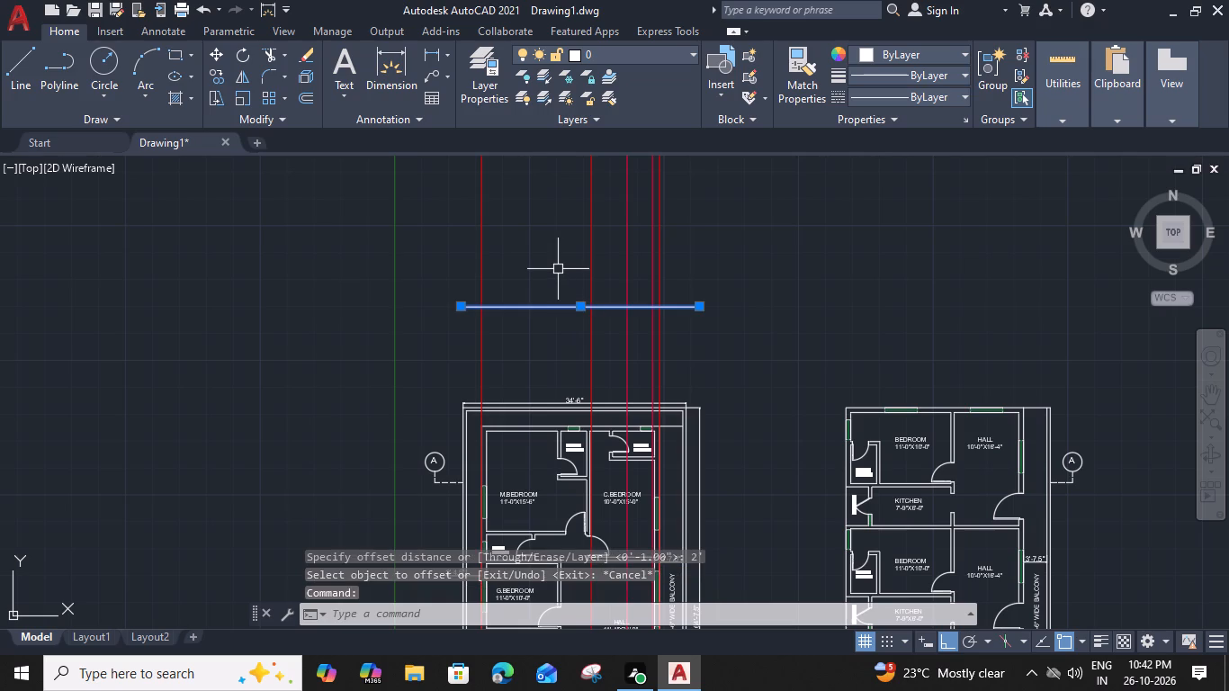
pyautogui.write("O 2'")
pyautogui.press('space')
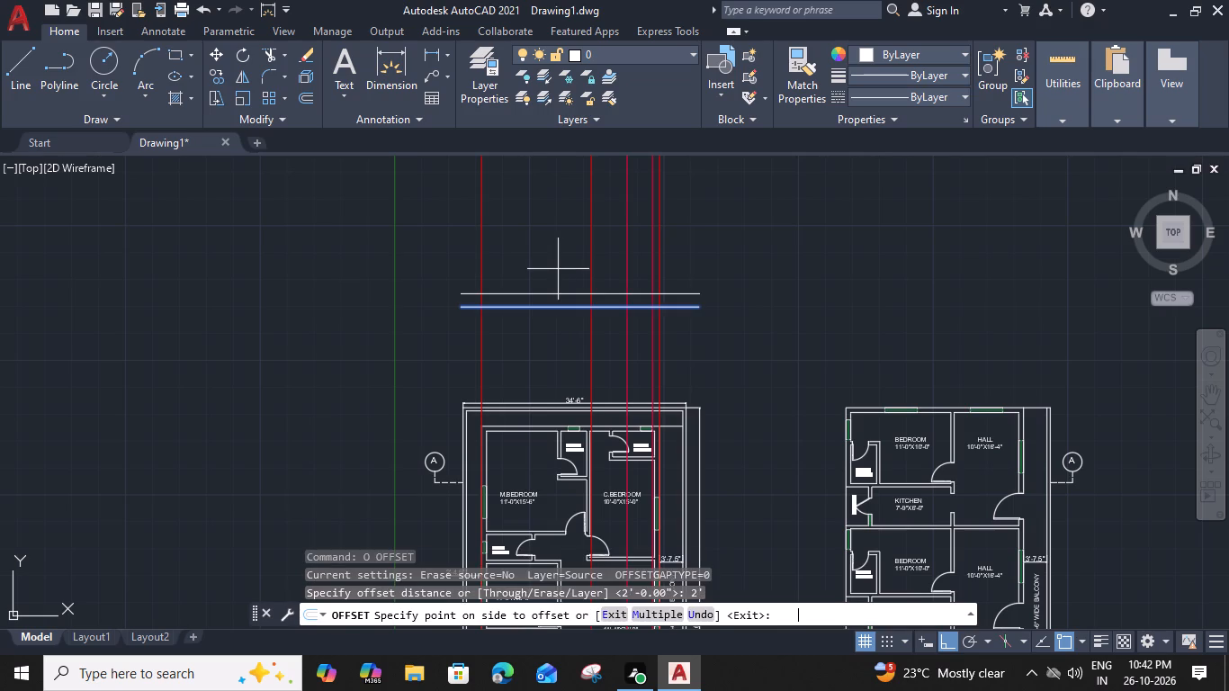
pyautogui.click(545, 229)
pyautogui.press('Escape')
# Offset the plinth line 10' upward for the ground floor height.
pyautogui.moveTo(564, 245); pyautogui.dragTo(562, 276, button='middle')
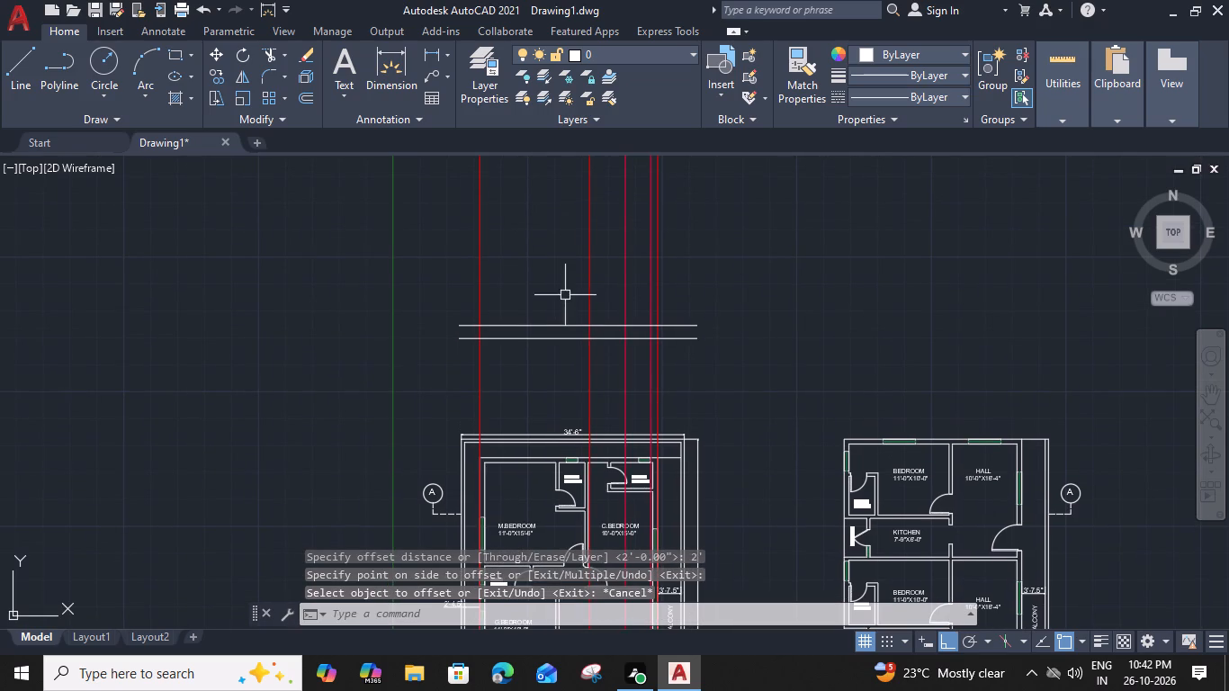
pyautogui.click(571, 323)
pyautogui.write("O 10'")
pyautogui.press('space')
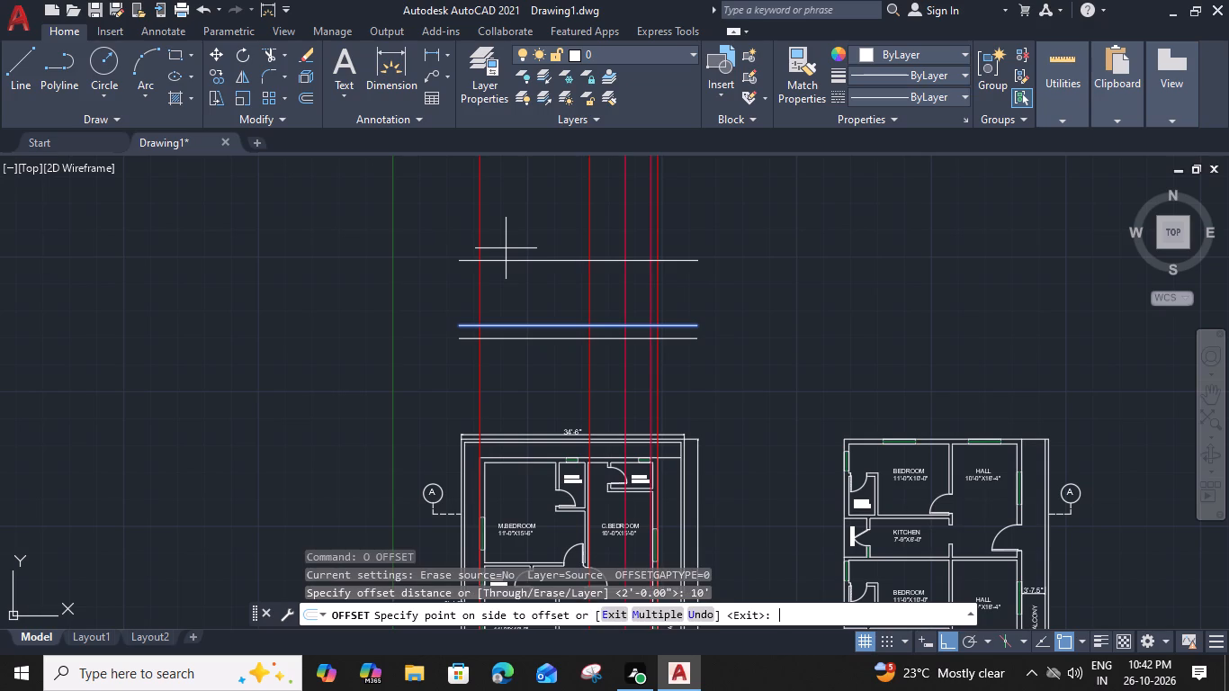
pyautogui.click(513, 192)
pyautogui.moveTo(541, 236); pyautogui.dragTo(530, 301, button='middle')
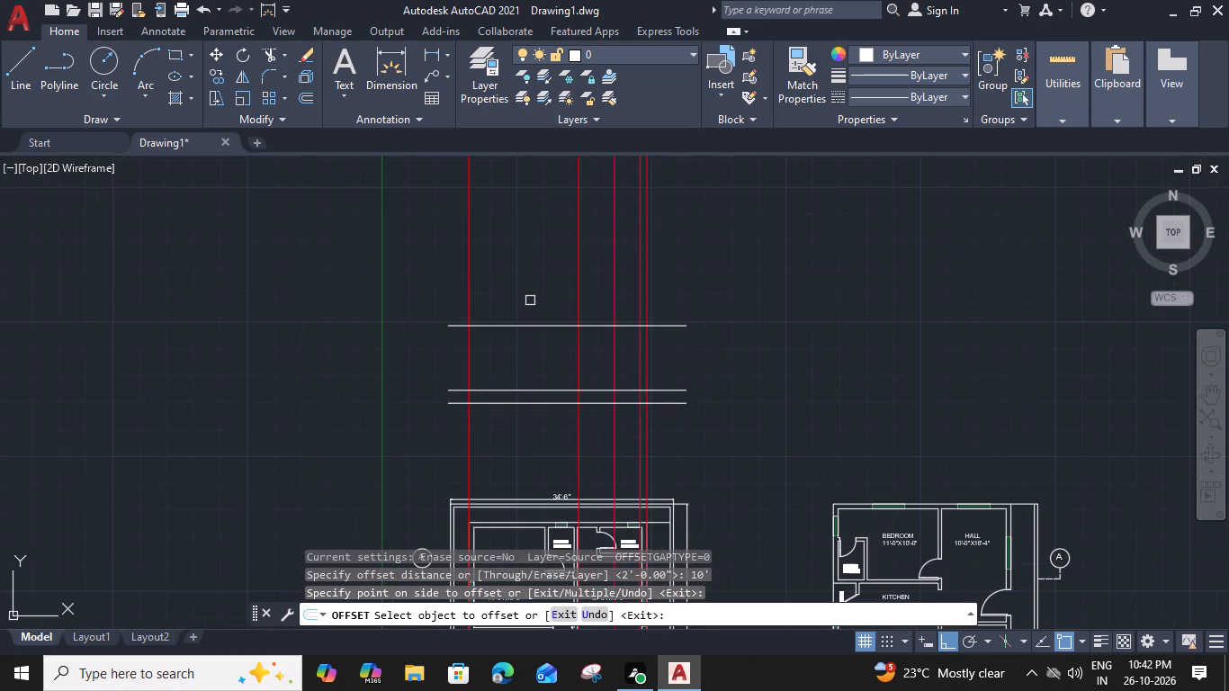
pyautogui.click(541, 254)
pyautogui.press('Escape')
# Offset the uppermost horizontal line 9" upward to form the slab thickness over the ground floor.
pyautogui.click(553, 324)
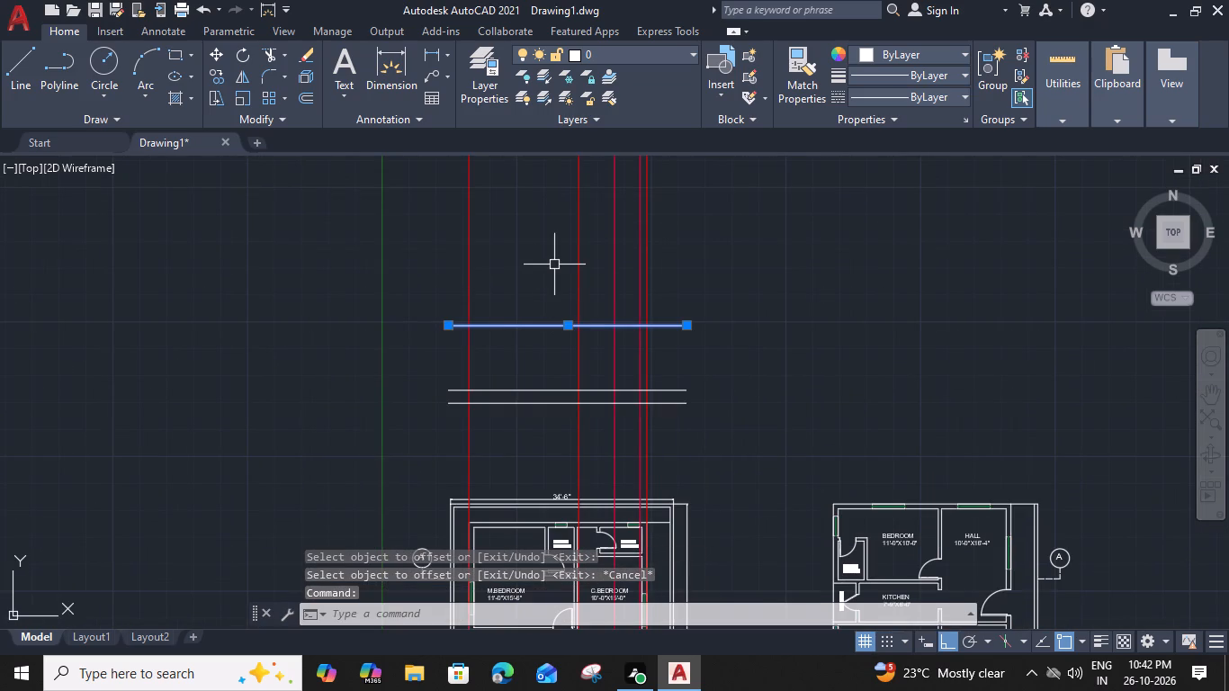
pyautogui.write('O')
pyautogui.press('space')
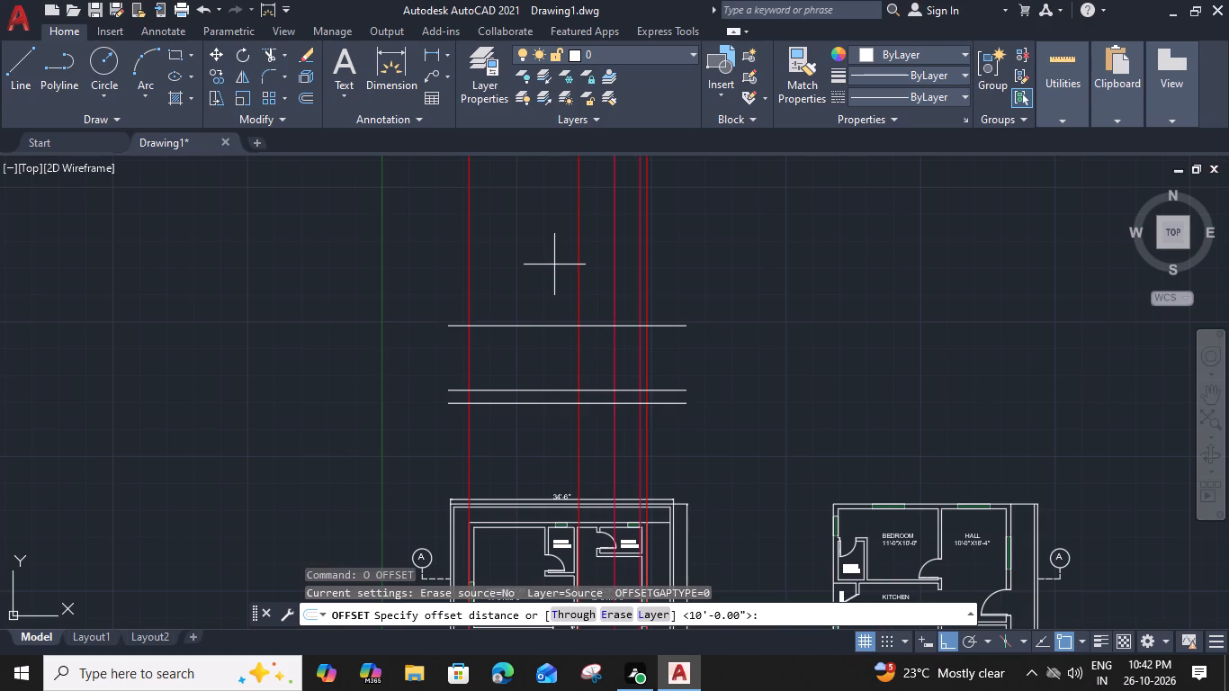
pyautogui.write('9"')
pyautogui.press('Return')
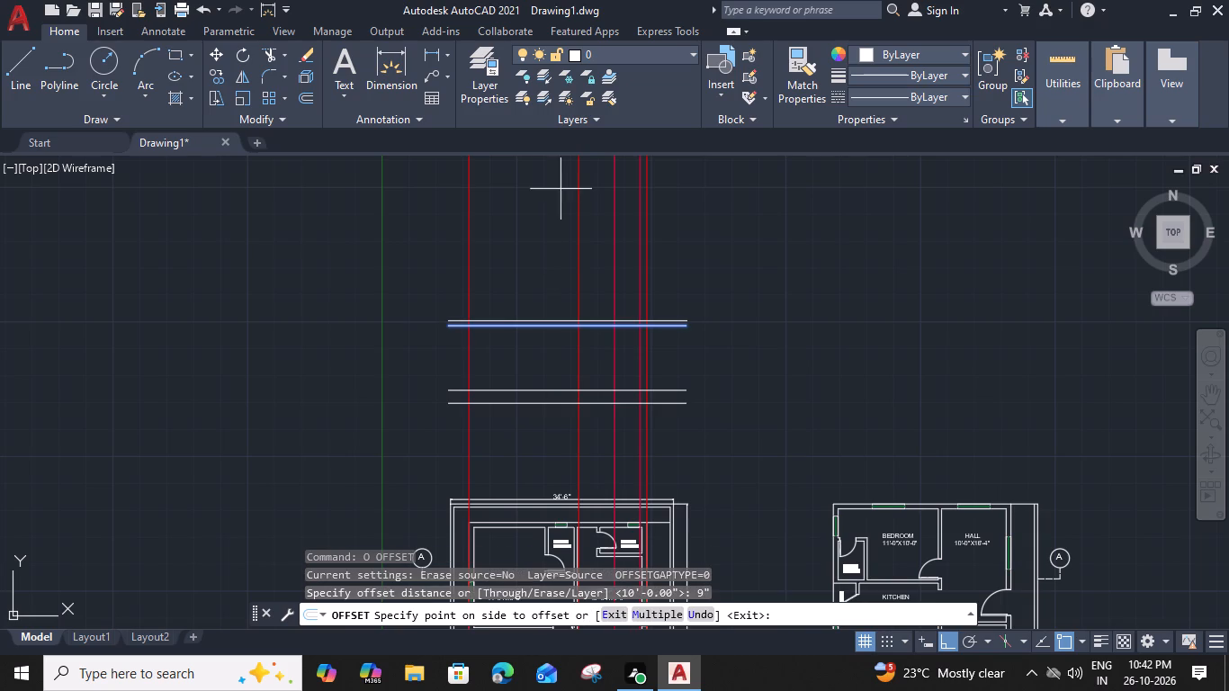
pyautogui.click(561, 189)
pyautogui.press('Escape')
# Offset the top line of the ground floor slab 10' upward for the first floor height.
pyautogui.scroll(1, 604, 320)
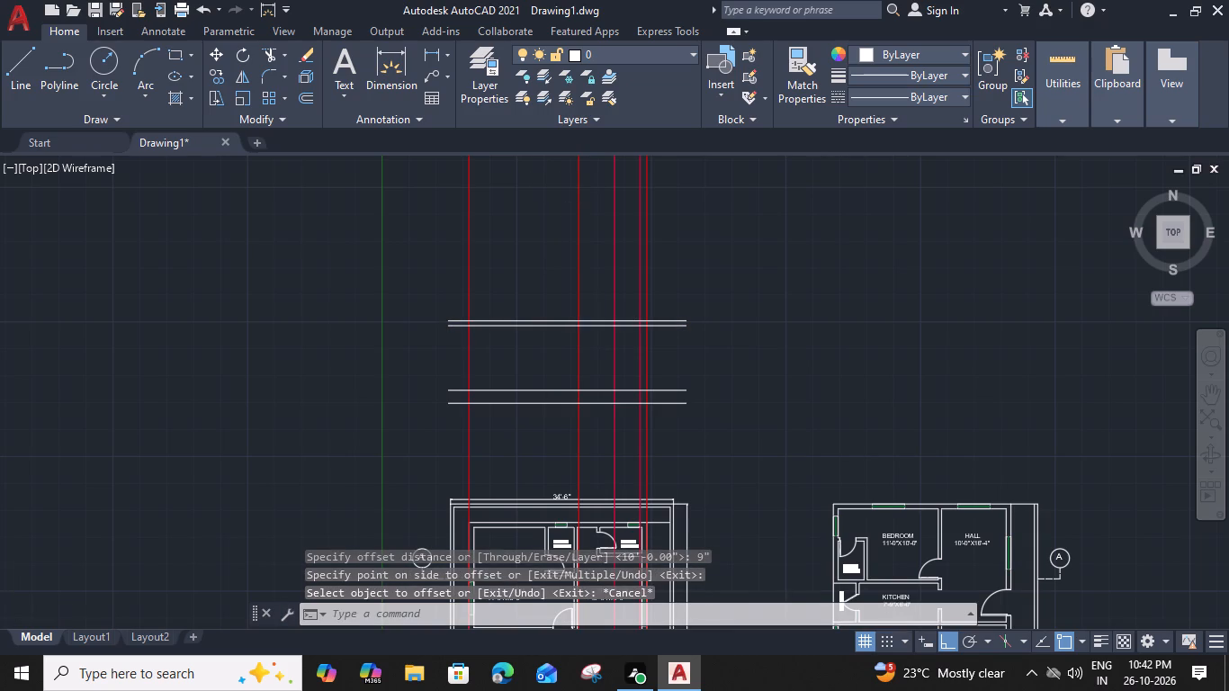
pyautogui.click(604, 320)
pyautogui.write("O 10'")
pyautogui.press('space')
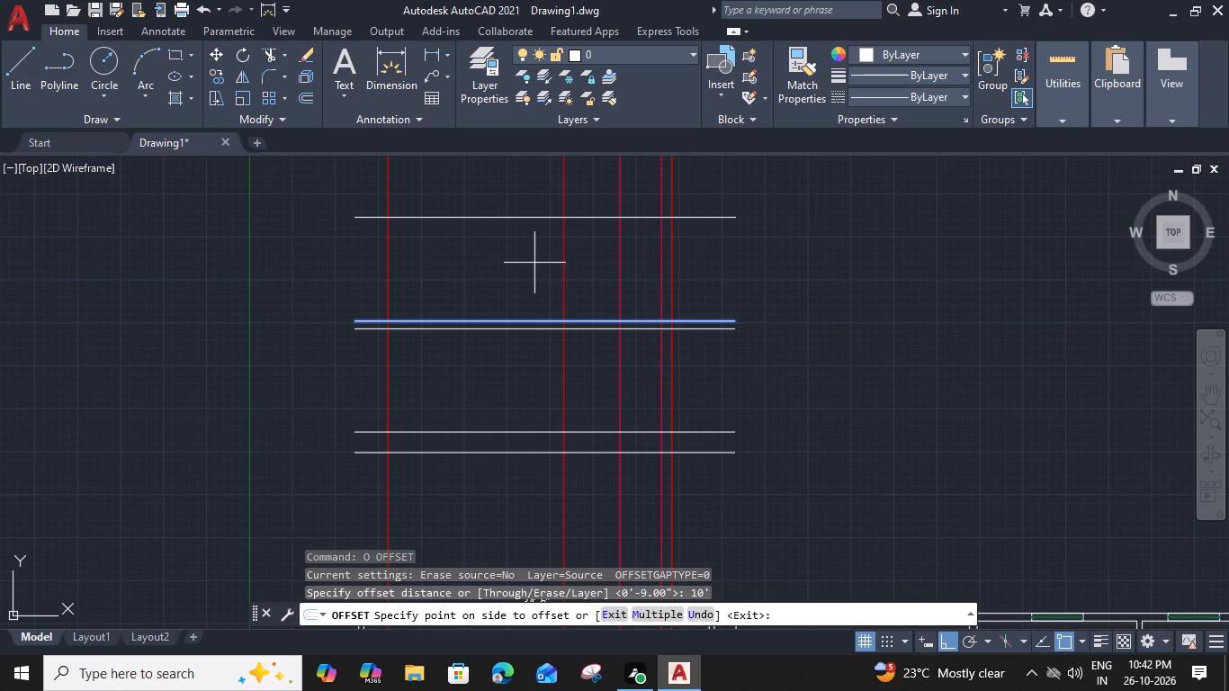
pyautogui.click(534, 262)
pyautogui.moveTo(537, 247); pyautogui.dragTo(536, 337, button='middle')
pyautogui.press('Escape')
# Offset the uppermost horizontal line 9" upward to form the slab thickness over the first floor.
pyautogui.click(534, 309)
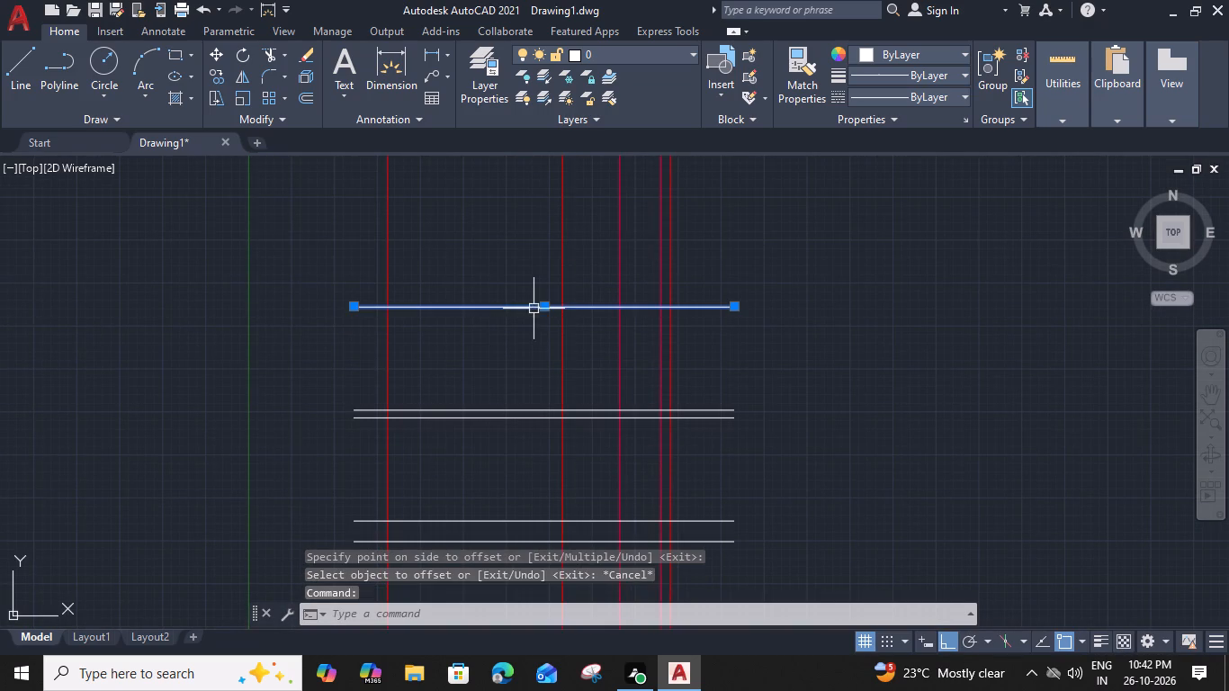
pyautogui.write('O')
pyautogui.press('space')
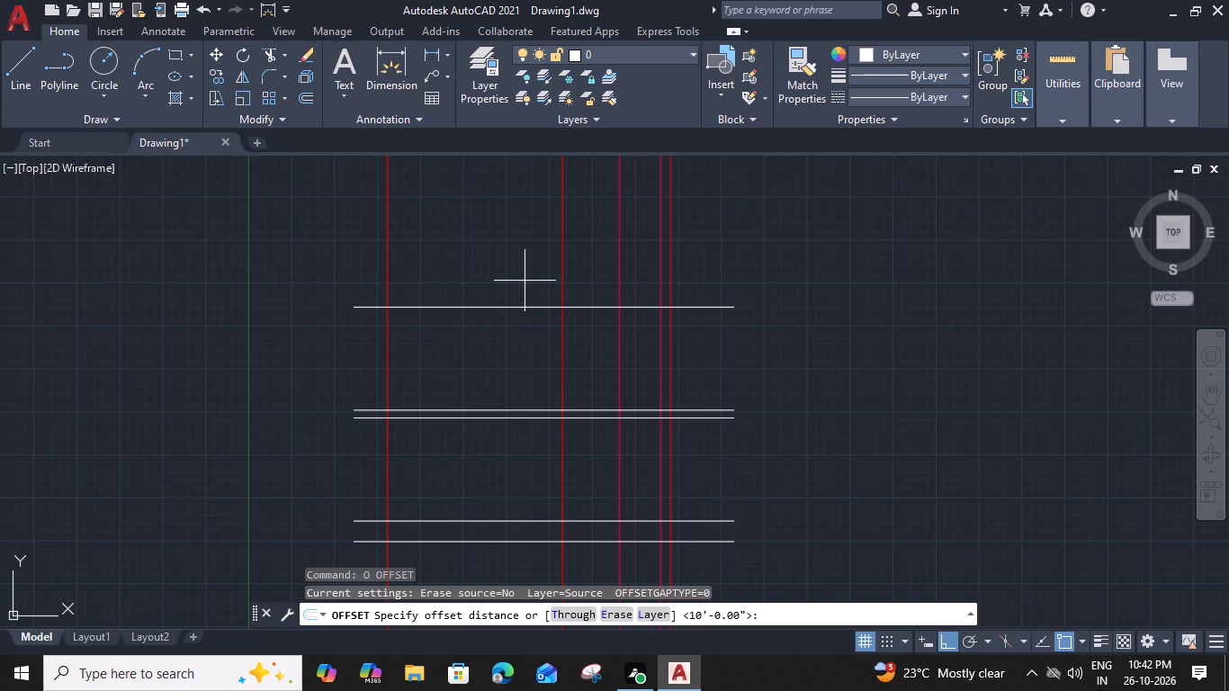
pyautogui.write('9"')
pyautogui.press('Return')
pyautogui.click(525, 276)
pyautogui.press('Escape')
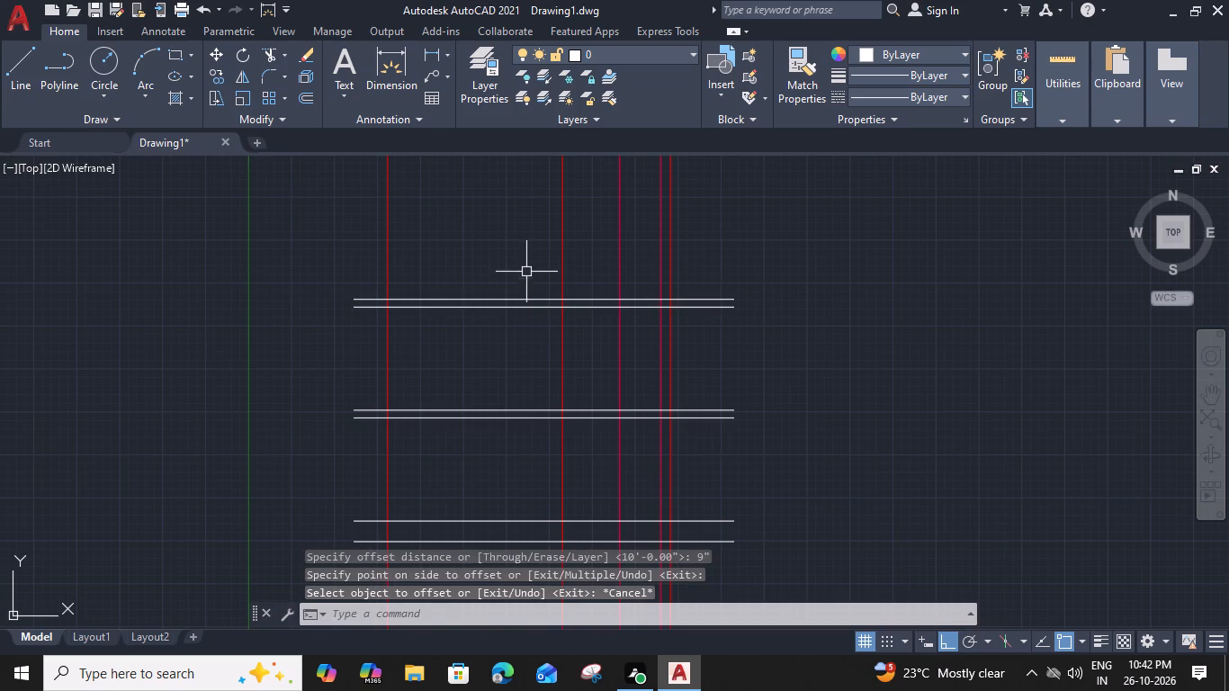
# Offset the top line of the upper slab 3' upward to form the parapet line.
pyautogui.click(526, 254)
pyautogui.click(524, 265)
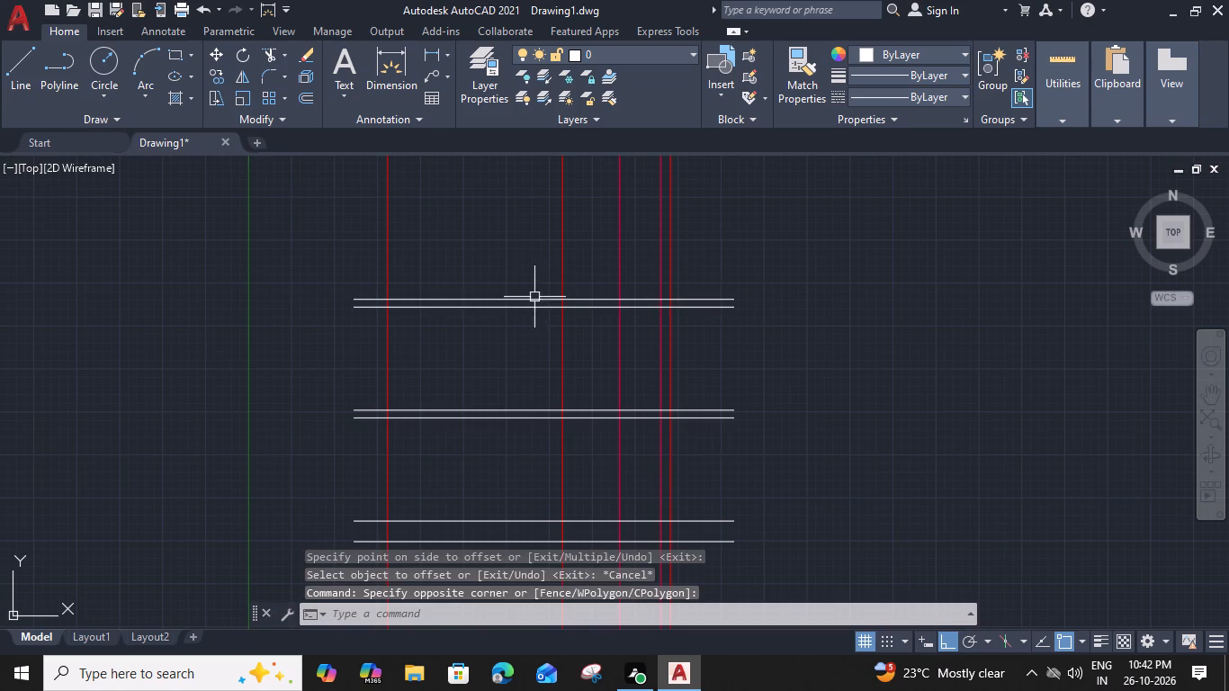
pyautogui.moveTo(537, 301); pyautogui.dragTo(533, 289)
pyautogui.write('O')
pyautogui.press('space')
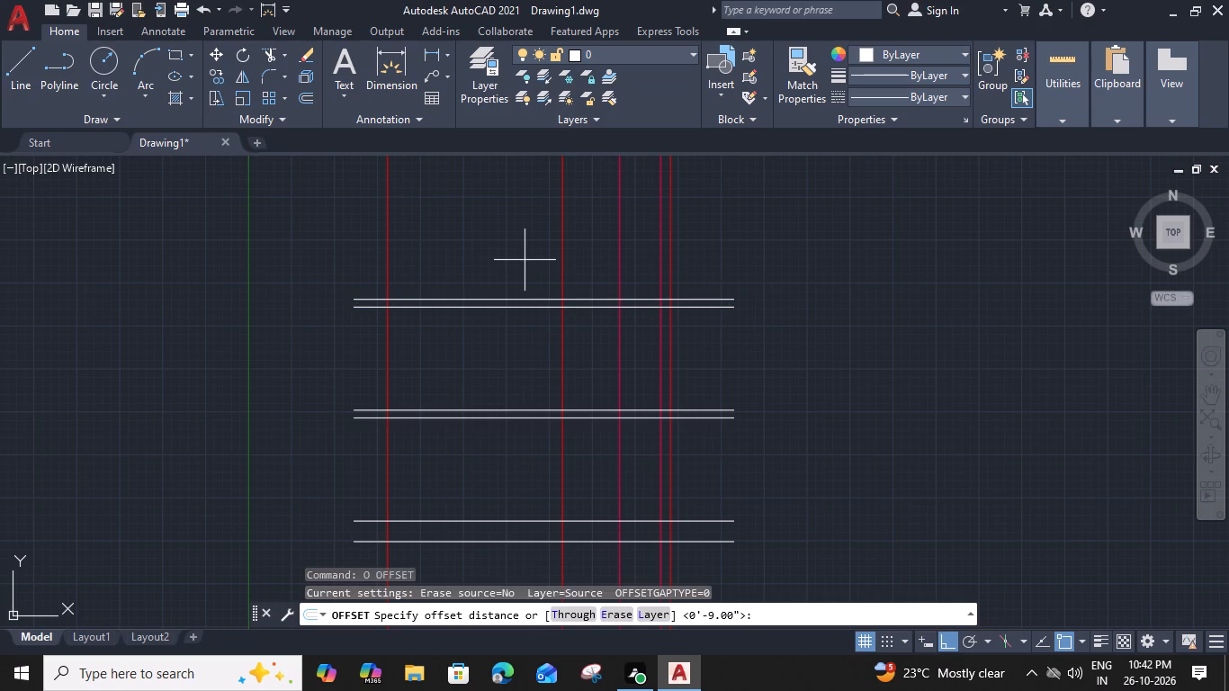
pyautogui.write("3'")
pyautogui.press('space')
pyautogui.click(521, 231)
pyautogui.press('Escape')
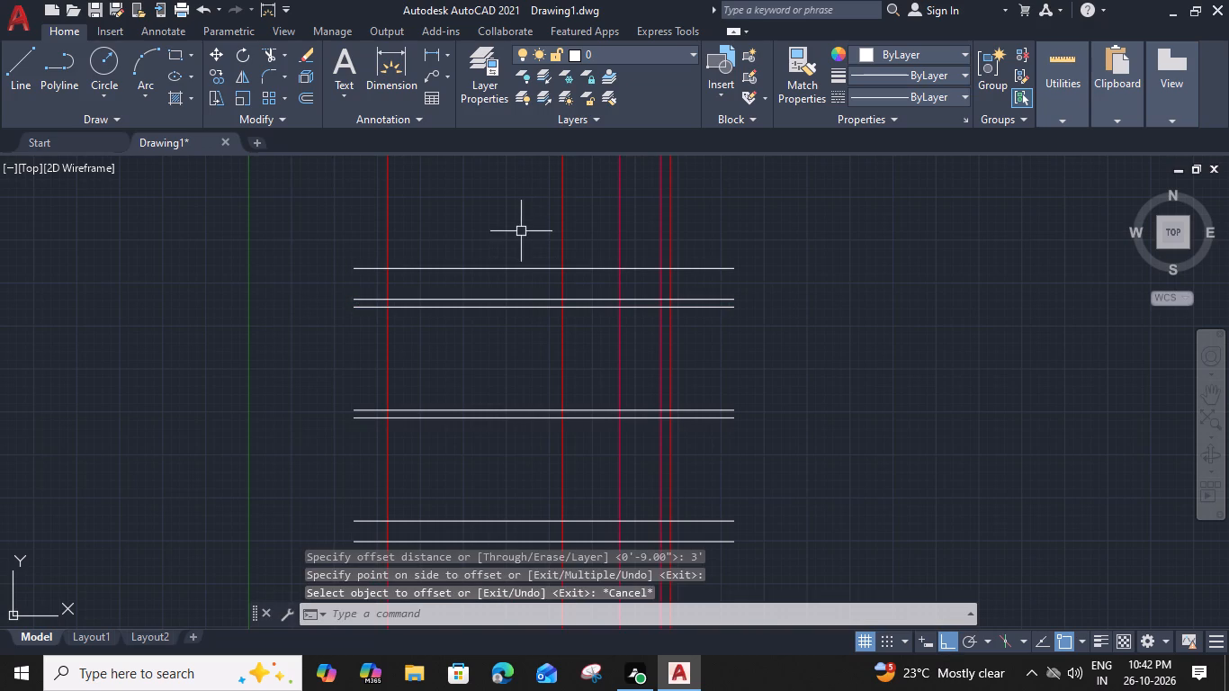
# Draw a vertical line on the leftmost wall construction line from the plinth line up to the parapet line.
pyautogui.moveTo(556, 331); pyautogui.dragTo(567, 256, button='middle')
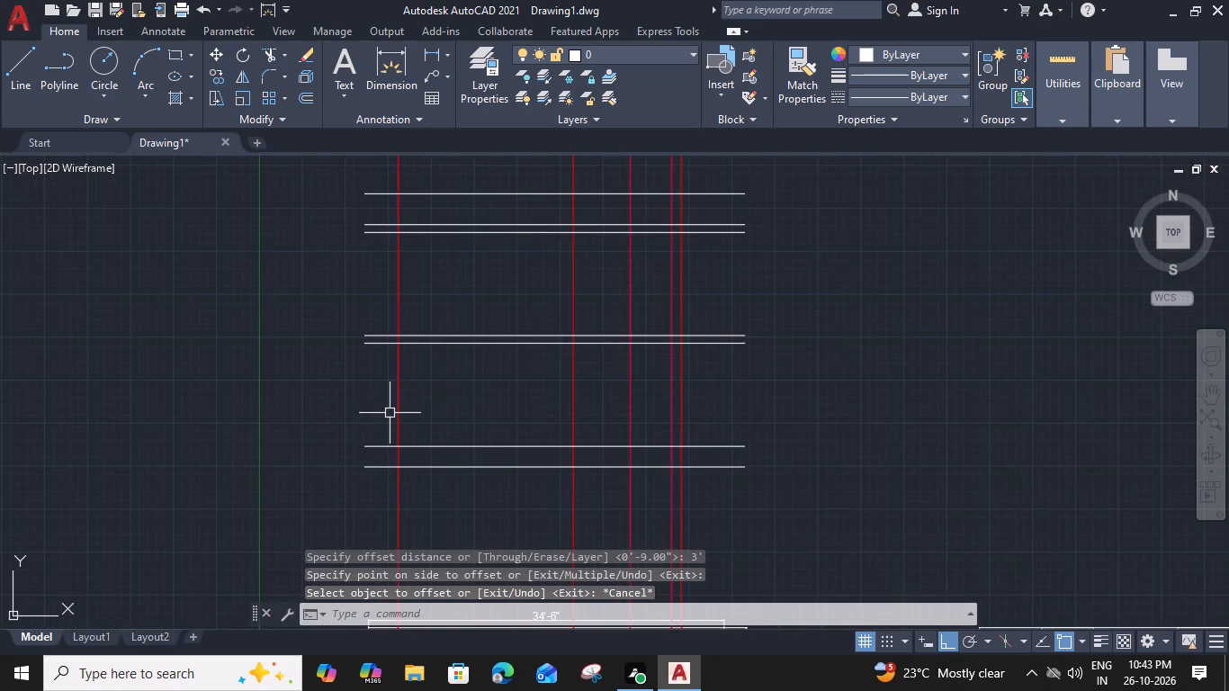
pyautogui.write('L')
pyautogui.press('space')
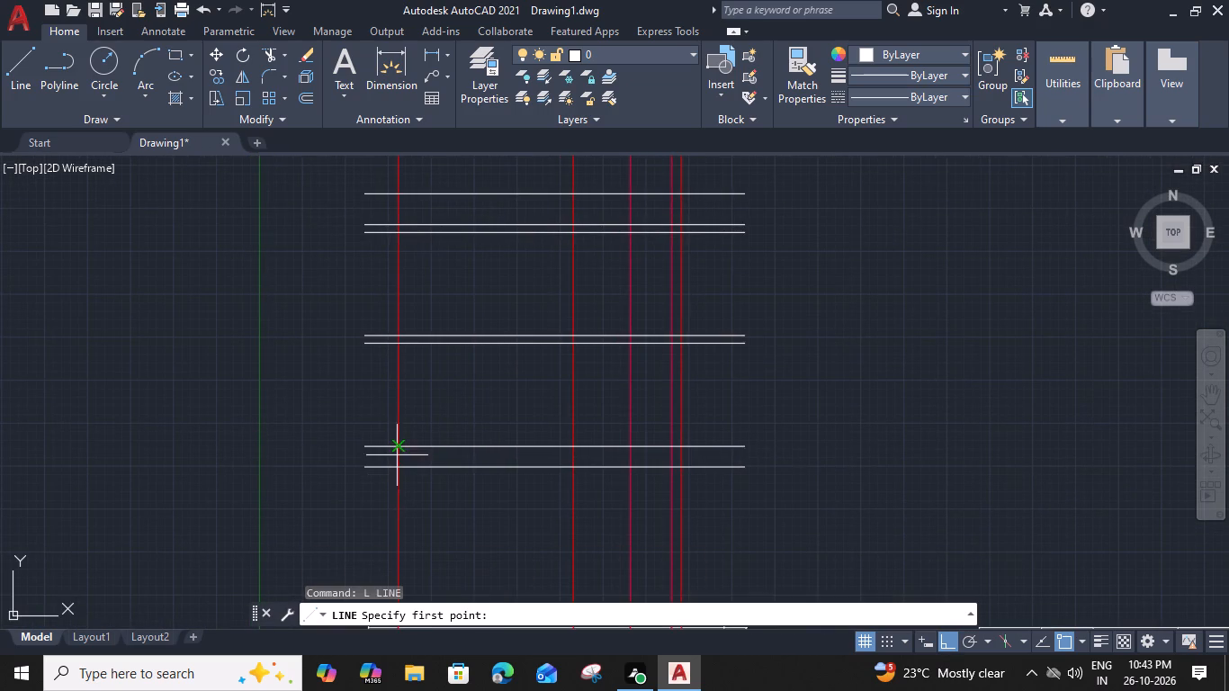
pyautogui.click(397, 446)
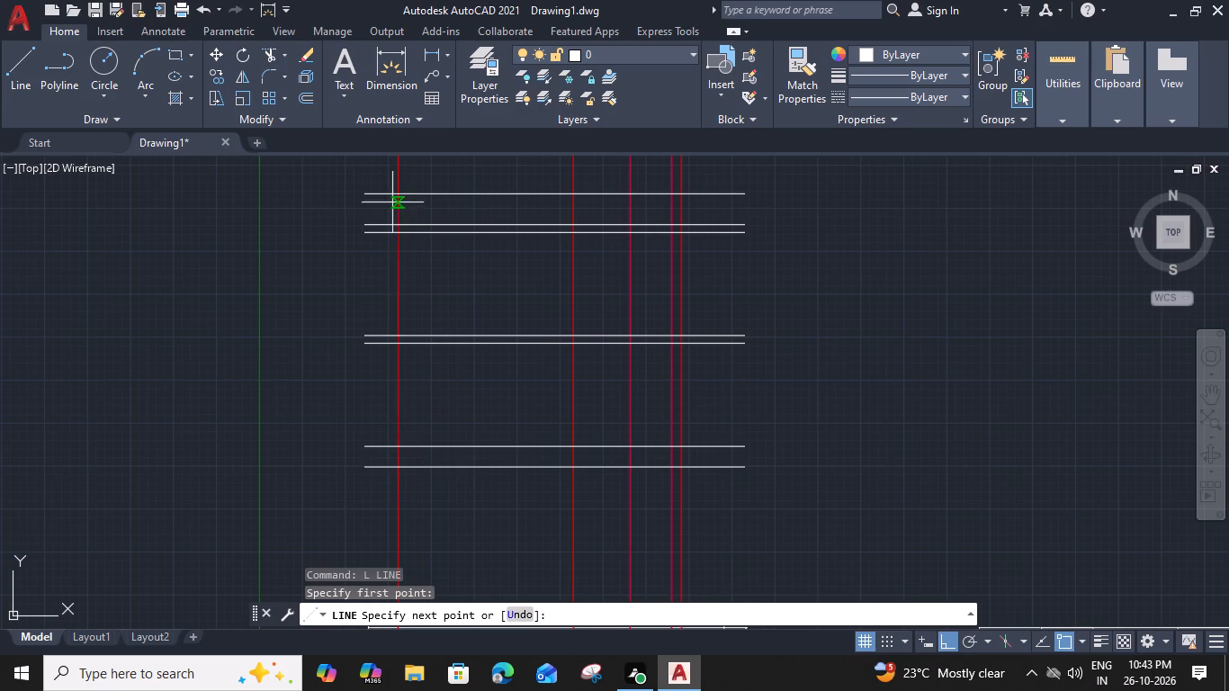
pyautogui.click(395, 197)
pyautogui.press('space')
# Draw a vertical line on the rightmost wall construction line from the ground line up to the parapet line.
pyautogui.press('space')
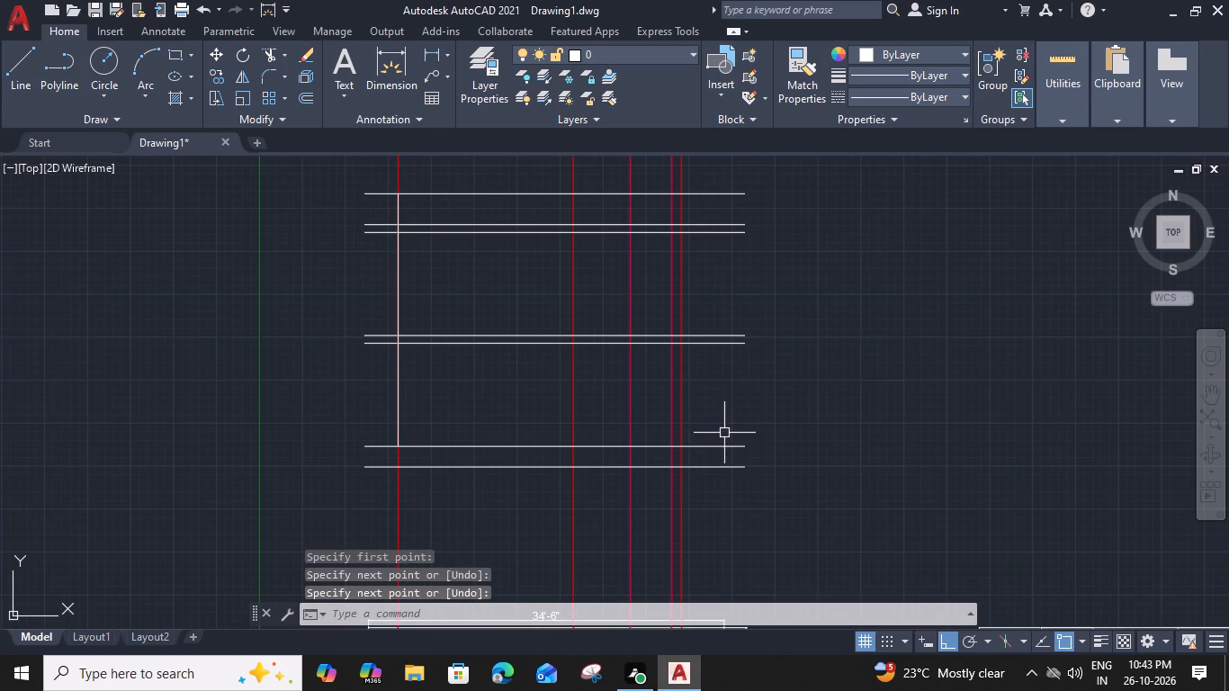
pyautogui.moveTo(684, 468); pyautogui.dragTo(682, 460)
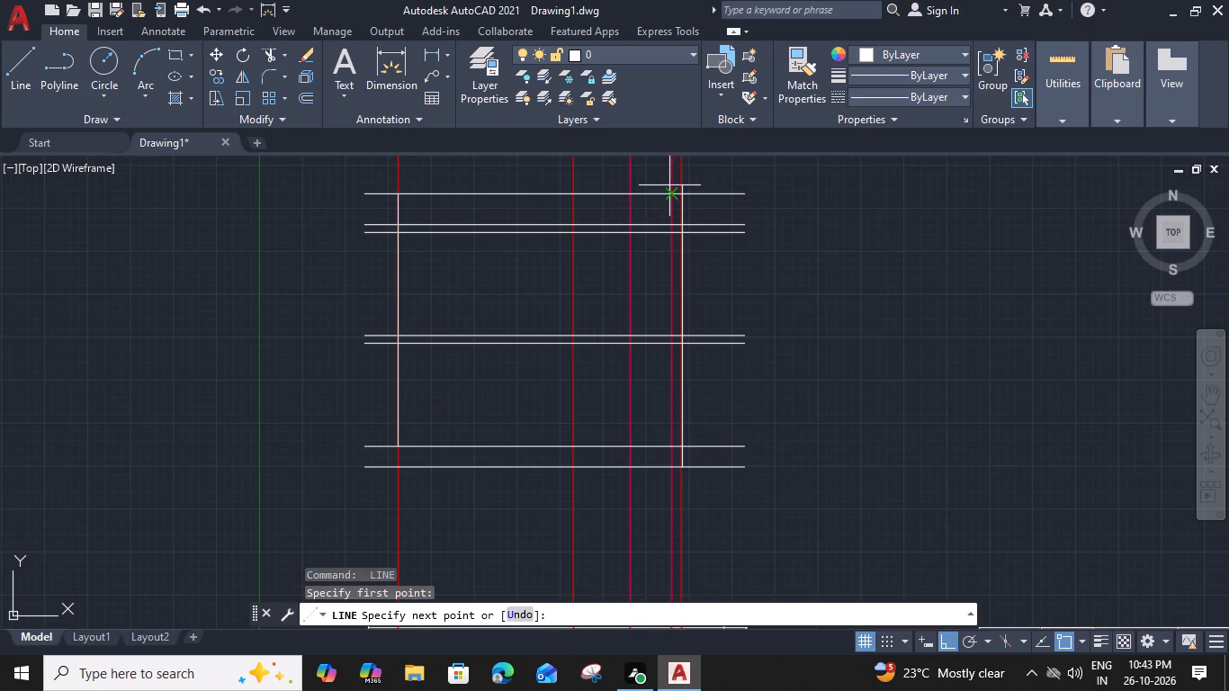
pyautogui.click(680, 196)
pyautogui.press('space')
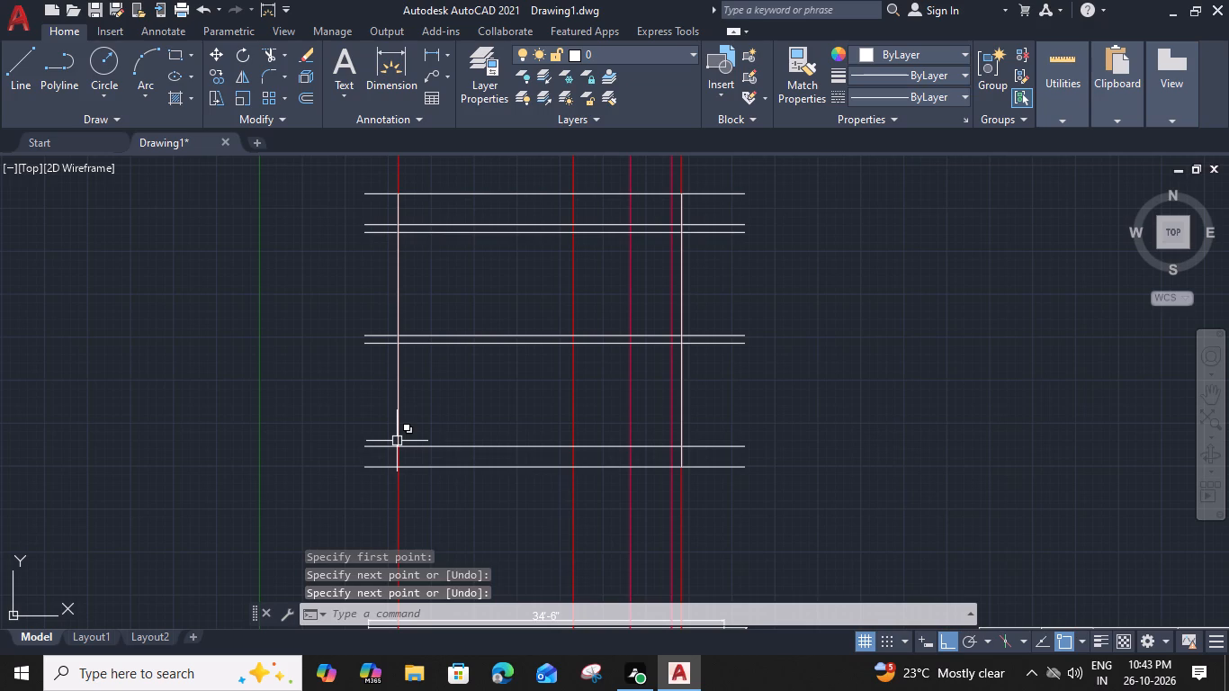
# Stretch the lower end of the left vertical elevation line down to the ground line.
pyautogui.click(397, 441)
pyautogui.click(471, 507)
pyautogui.scroll(1, 410, 467)
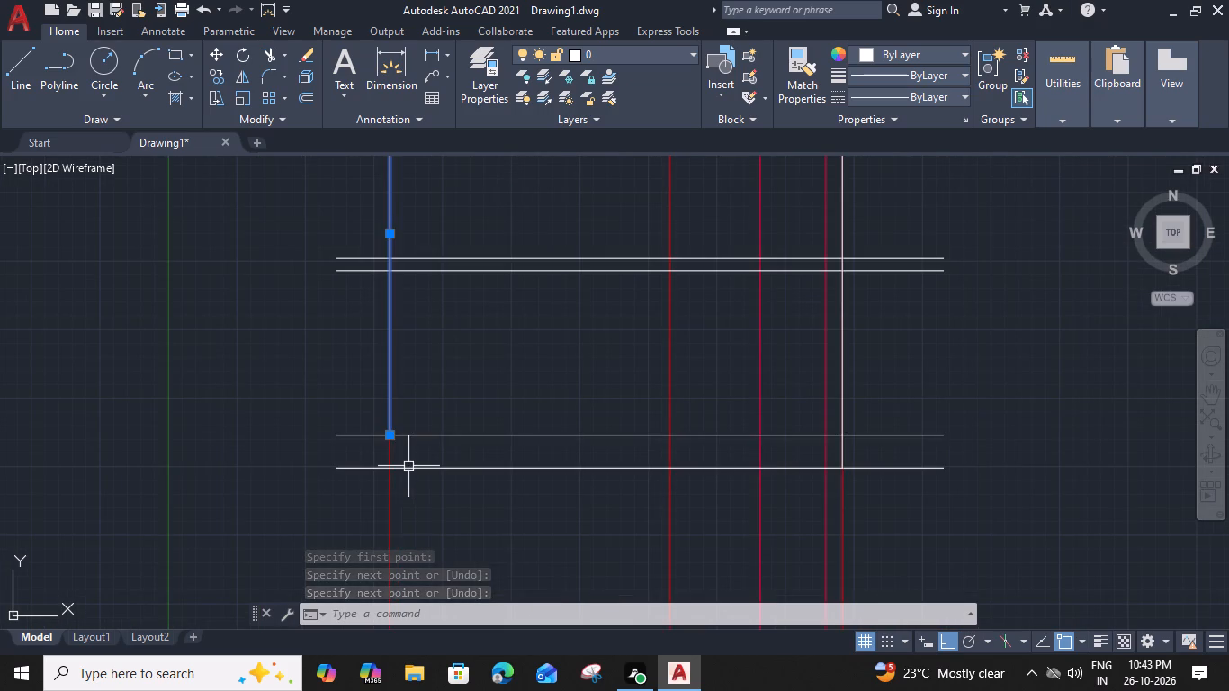
pyautogui.click(390, 433)
pyautogui.click(390, 468)
pyautogui.press('space')
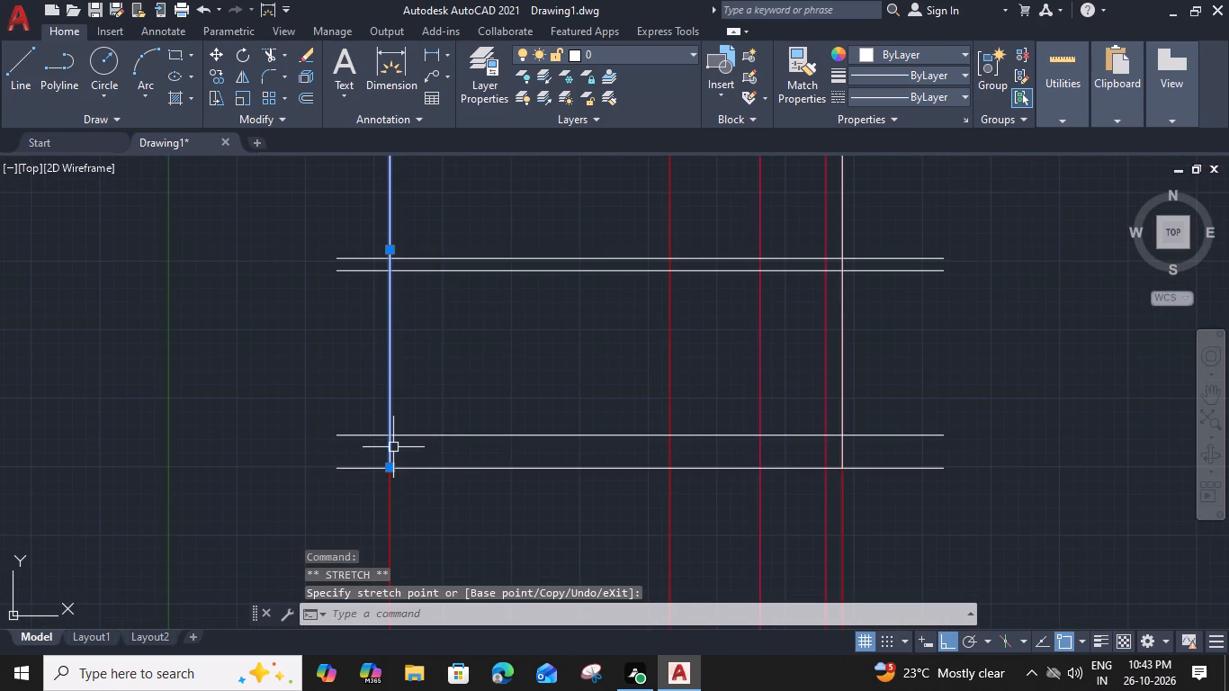
# Draw a vertical line on the second construction line from the left, from the plinth line up to the parapet line.
pyautogui.press('space')
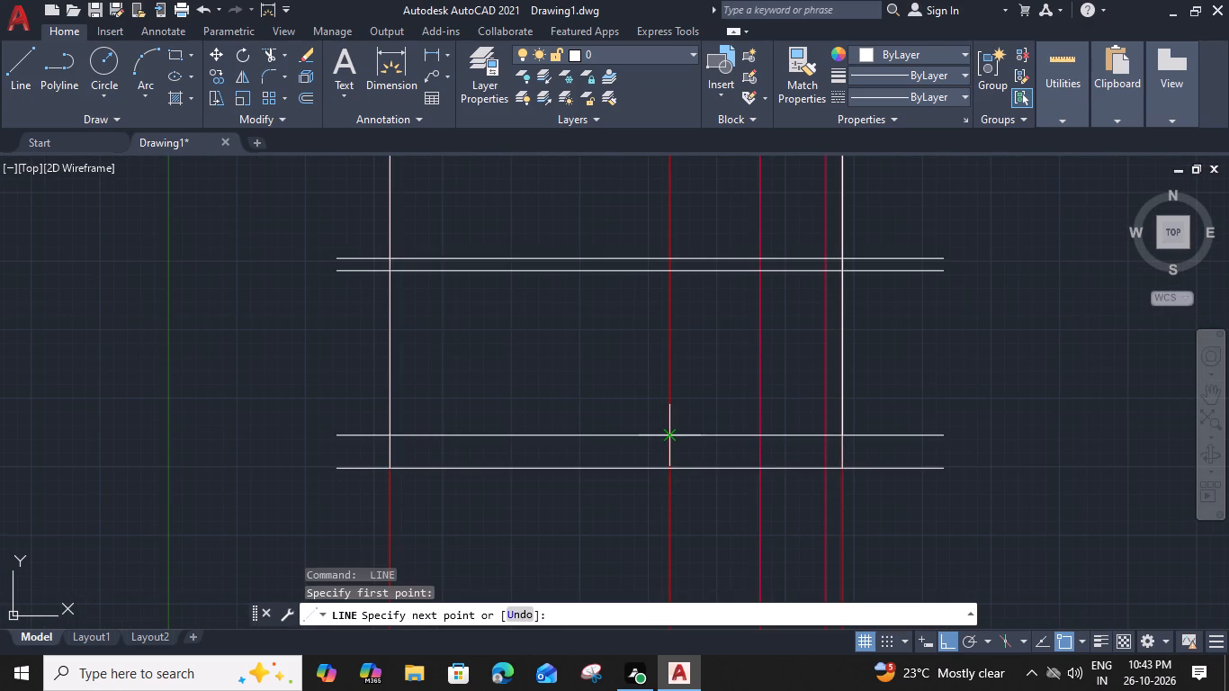
pyautogui.press('Escape')
pyautogui.press('space')
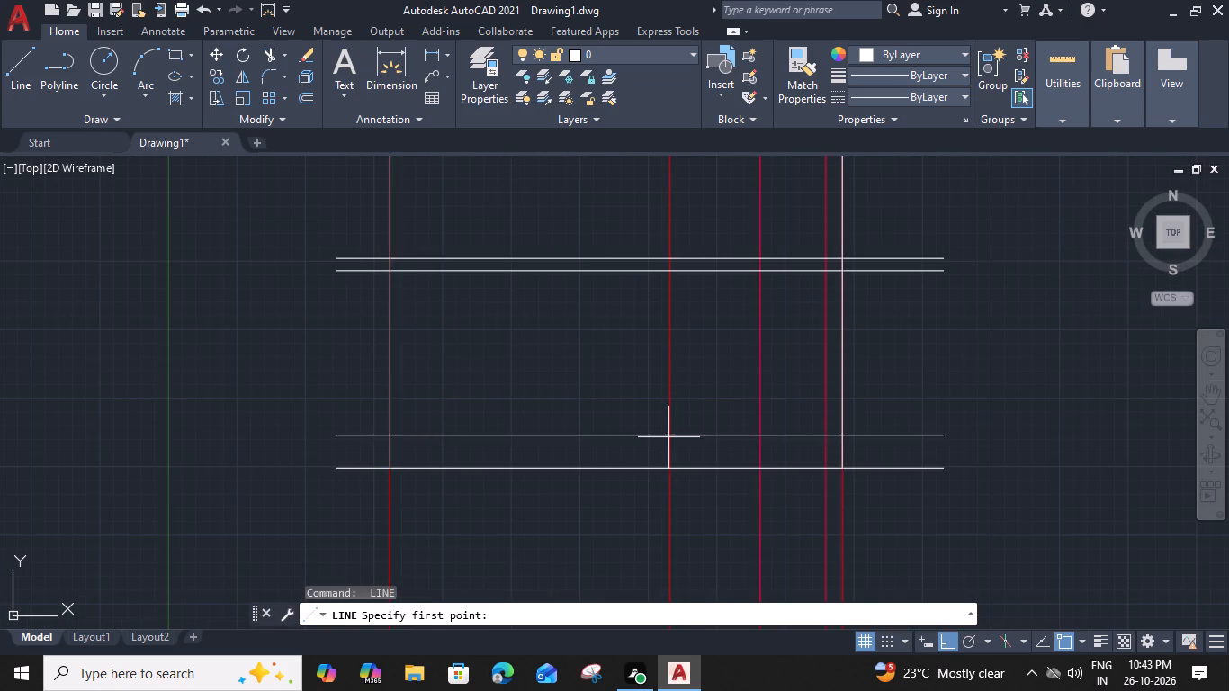
pyautogui.click(668, 438)
pyautogui.moveTo(655, 260); pyautogui.dragTo(646, 409, button='middle')
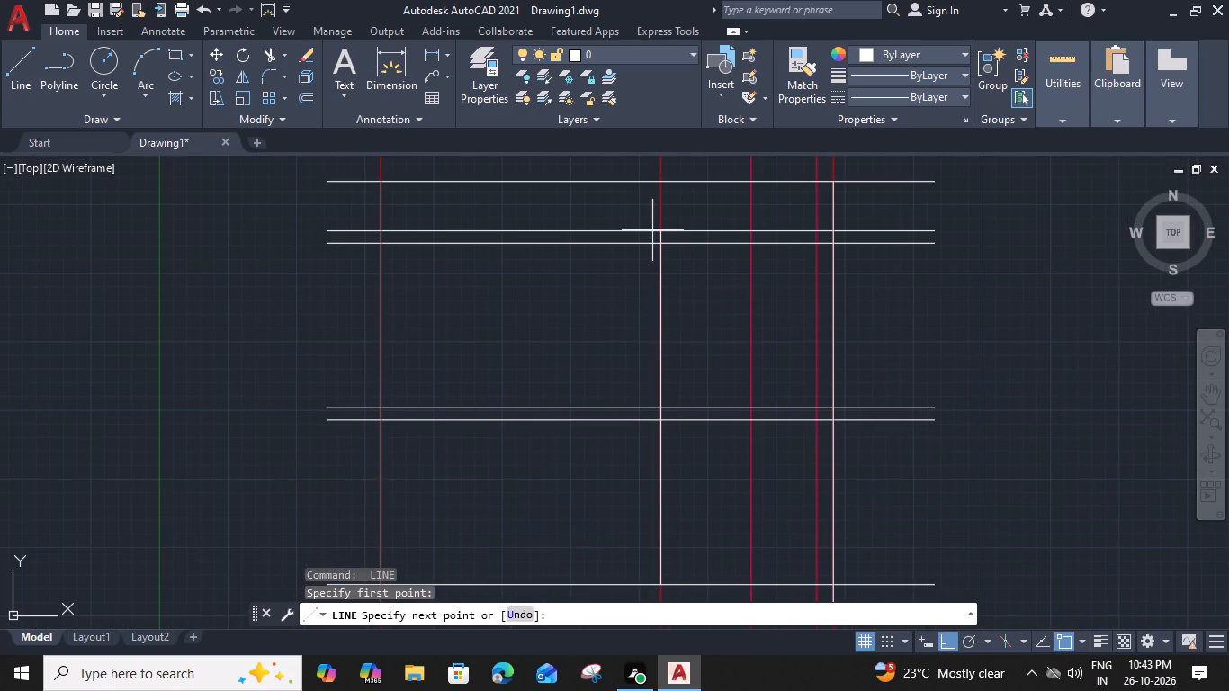
pyautogui.click(661, 185)
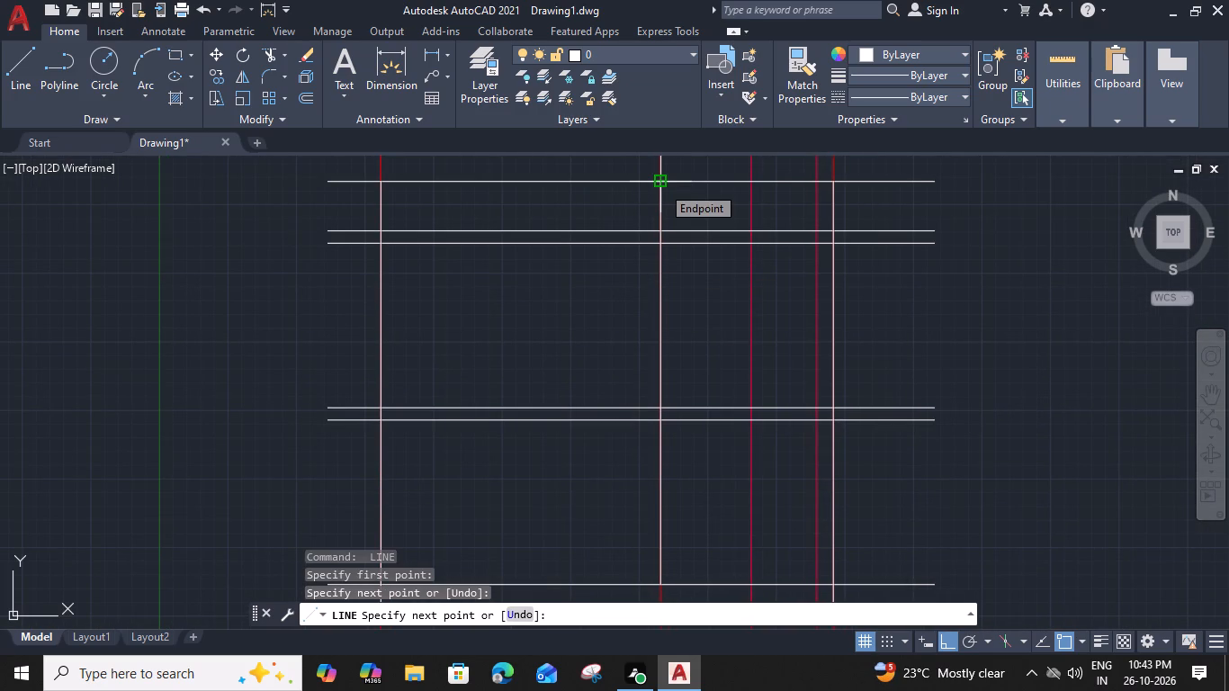
pyautogui.press('Escape')
# Trim away the part of the new vertical line between the two lines of the lower slab.
pyautogui.write('TR')
pyautogui.press('space')
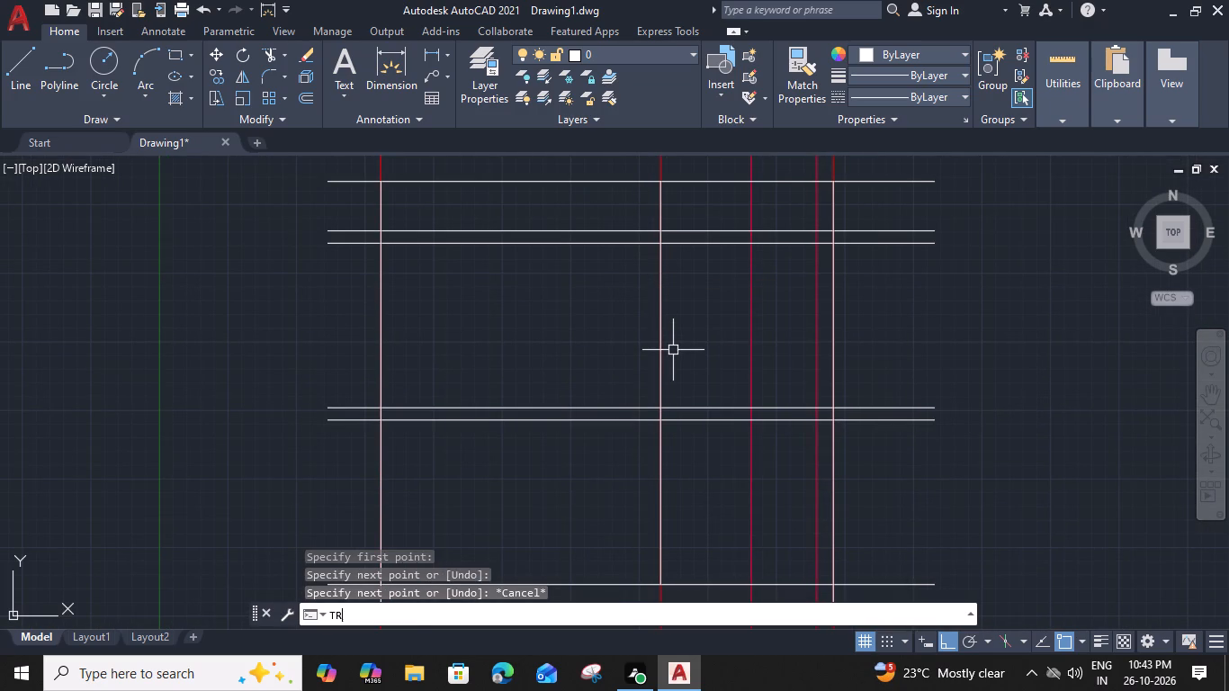
pyautogui.scroll(2, 658, 438)
pyautogui.click(666, 373)
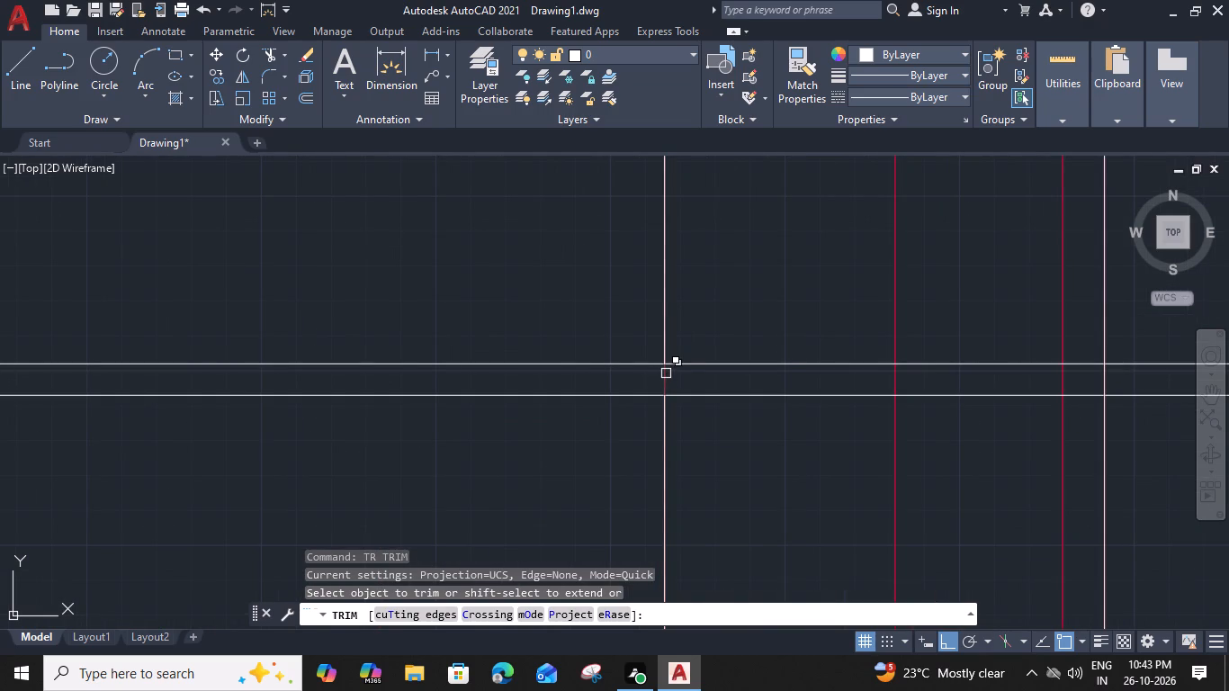
pyautogui.click(756, 437)
pyautogui.press('Escape')
# Delete the part of that vertical line above the lower slab, leaving only the ground-floor segment.
pyautogui.scroll(-2, 722, 396)
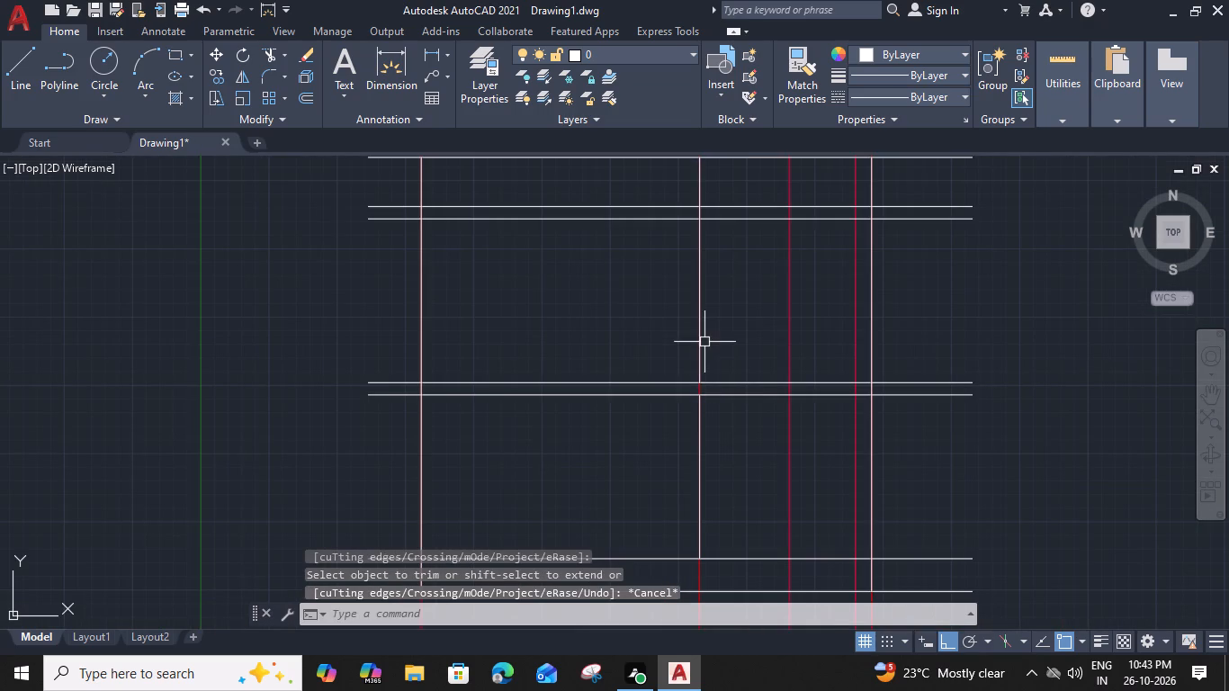
pyautogui.click(704, 341)
pyautogui.click(694, 356)
pyautogui.press('Escape')
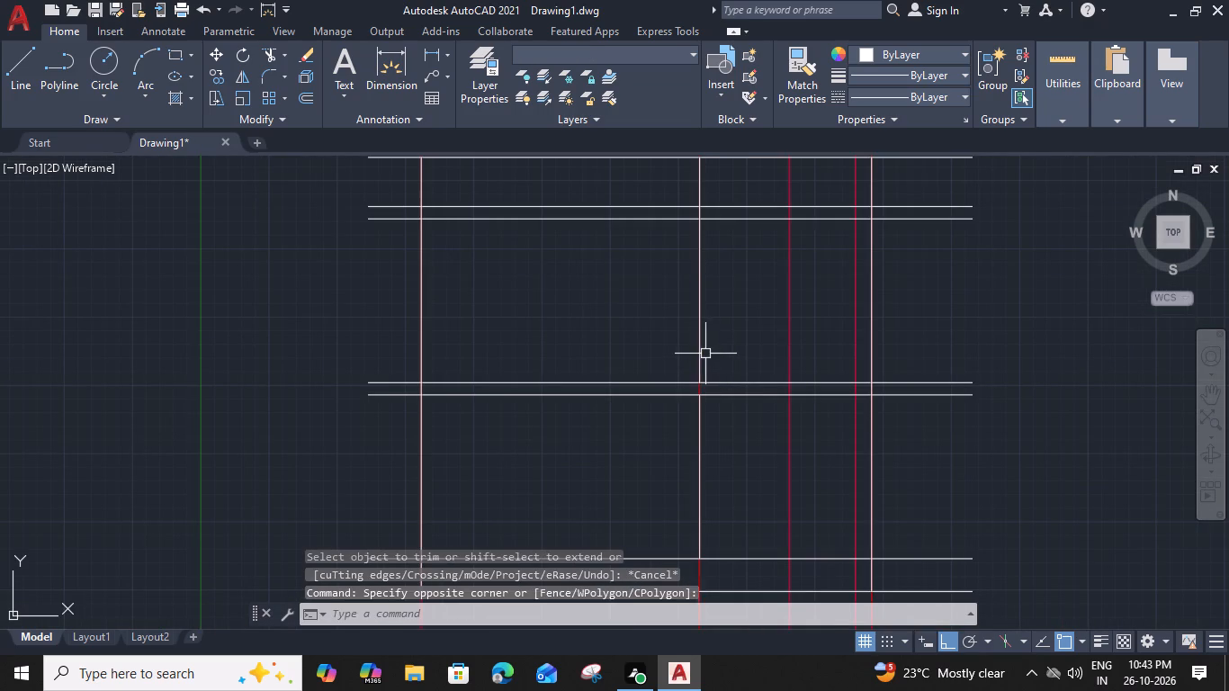
pyautogui.click(695, 347)
pyautogui.click(803, 416)
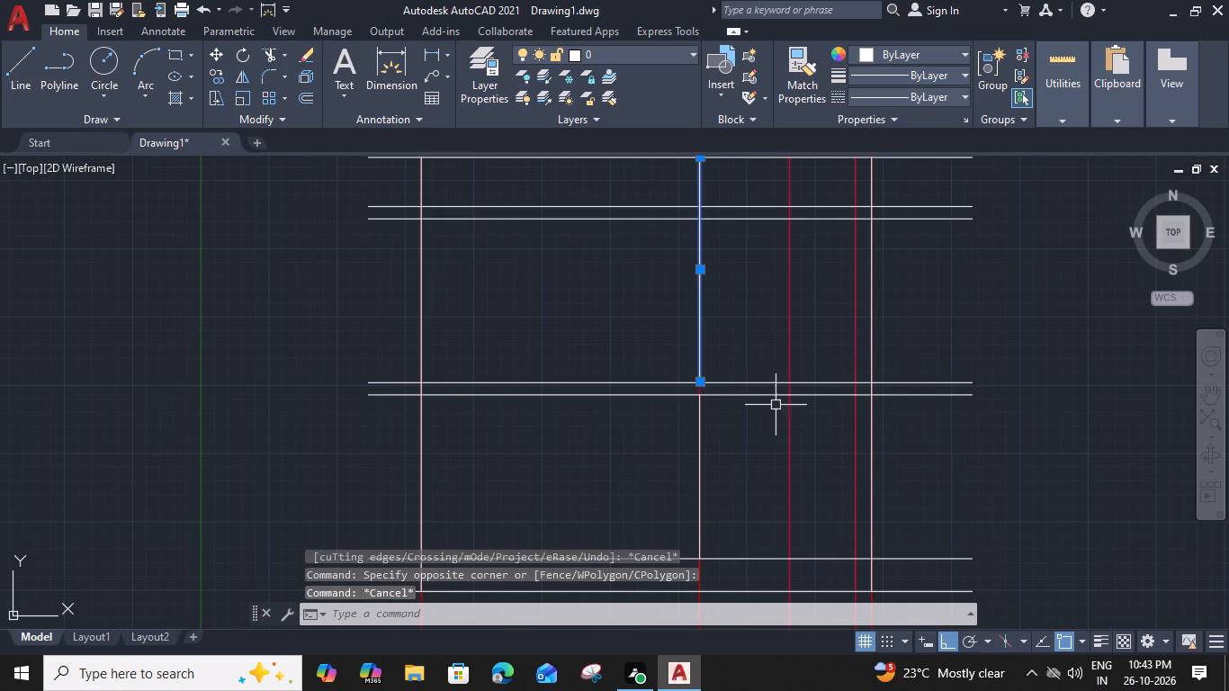
pyautogui.press('Delete')
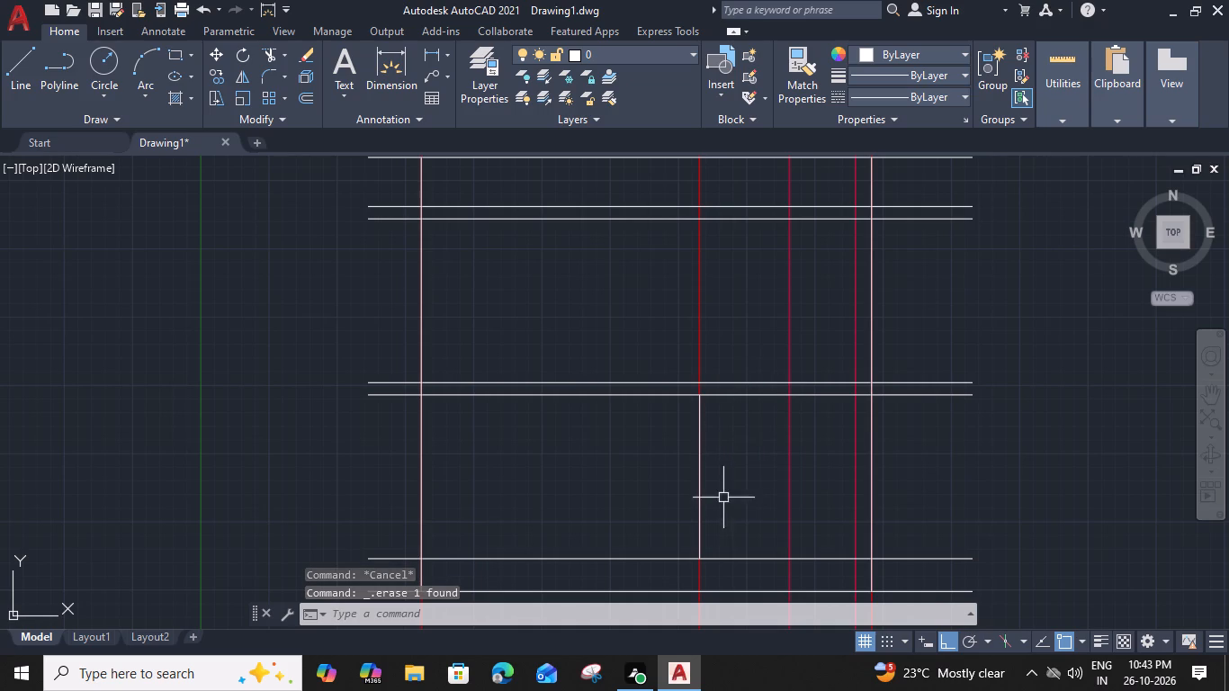
# Offset the bottom line of the lower slab 3' downward to form the ground-floor opening's head line.
pyautogui.moveTo(722, 491); pyautogui.dragTo(651, 417, button='middle')
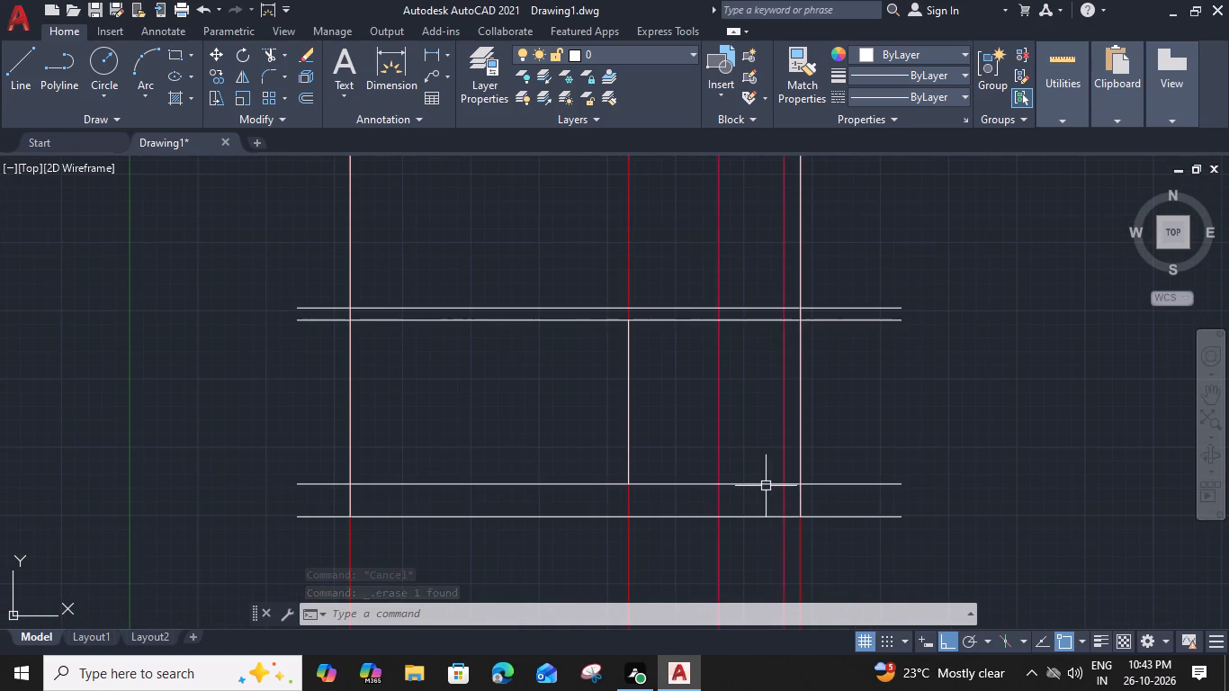
pyautogui.click(763, 317)
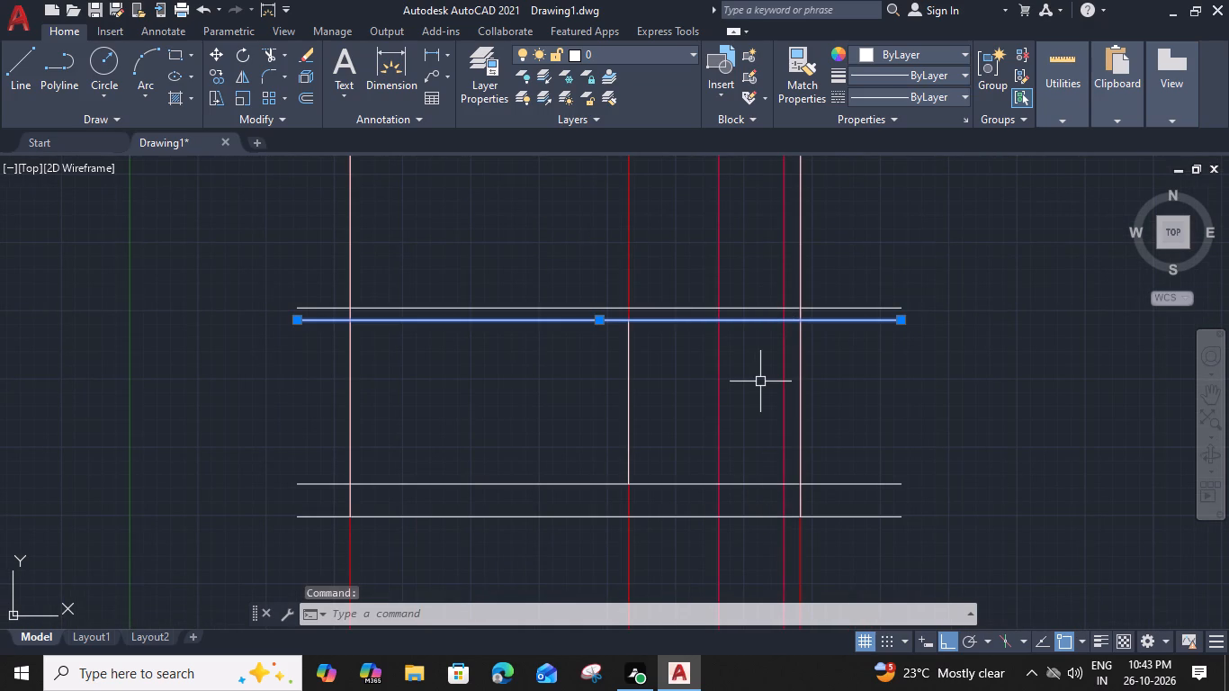
pyautogui.press('o')
pyautogui.press('space')
pyautogui.write('3')
pyautogui.write("'")
pyautogui.press('space')
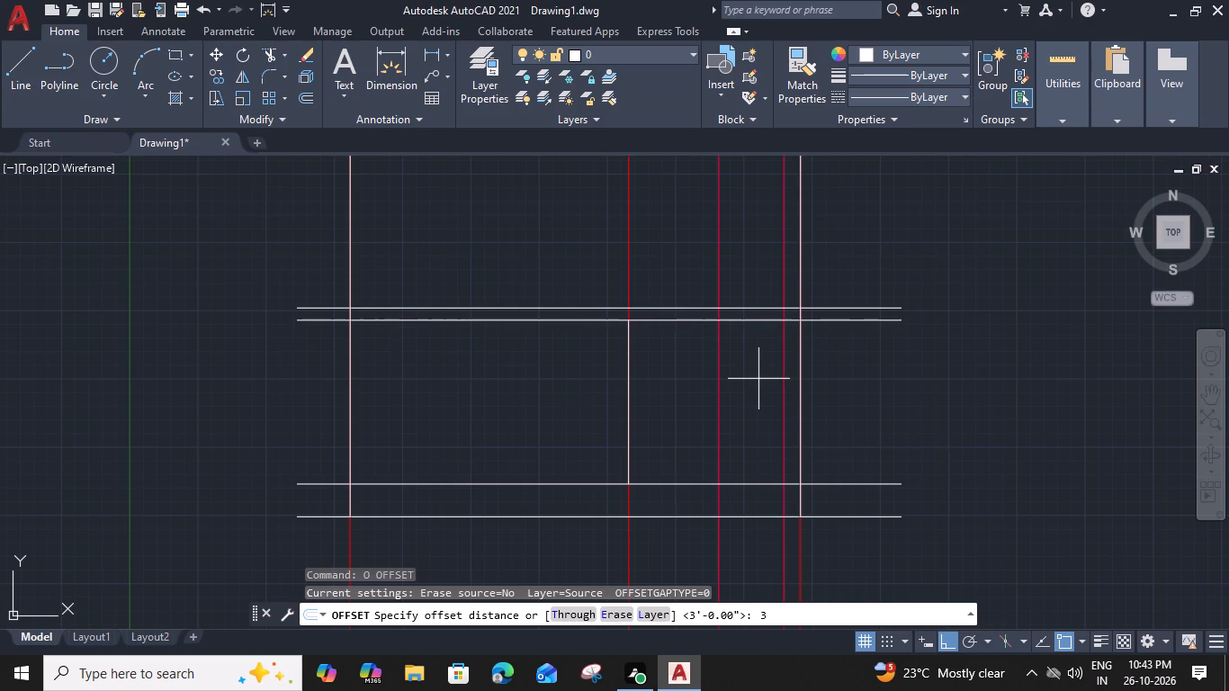
pyautogui.click(759, 403)
pyautogui.press('Escape')
# Trim the ground-floor head line on both sides of the third and fourth construction lines from the left.
pyautogui.press('t')
pyautogui.press('r')
pyautogui.press('space')
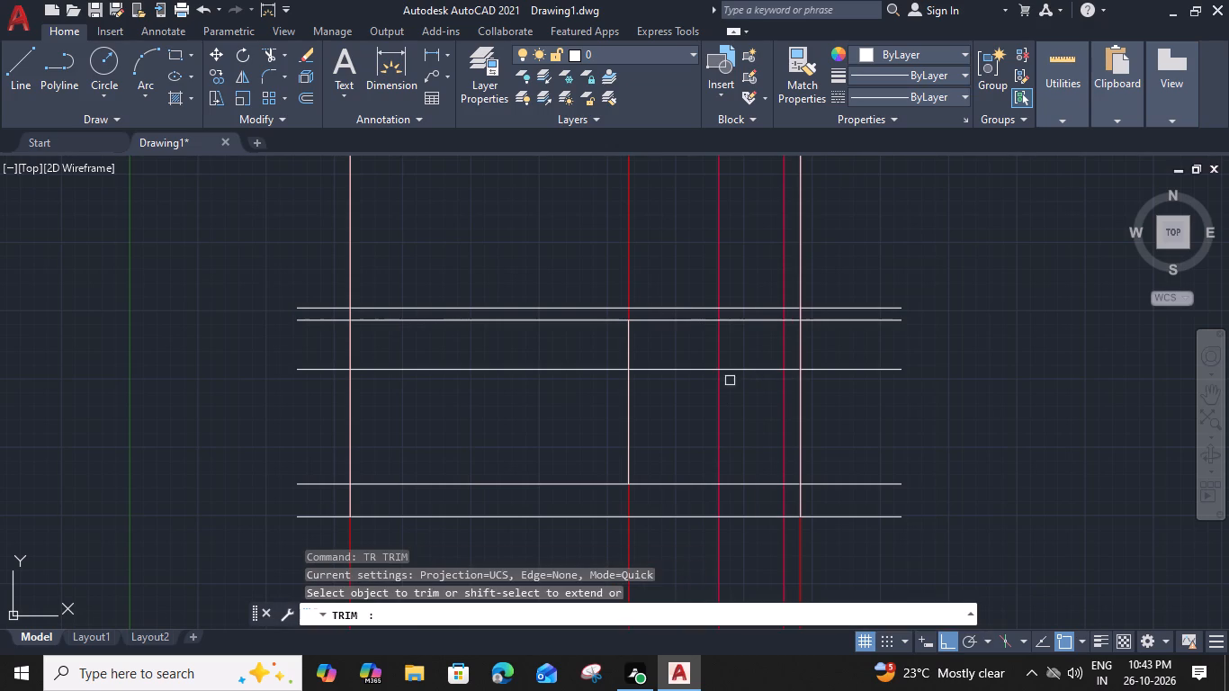
pyautogui.click(706, 370)
pyautogui.click(792, 371)
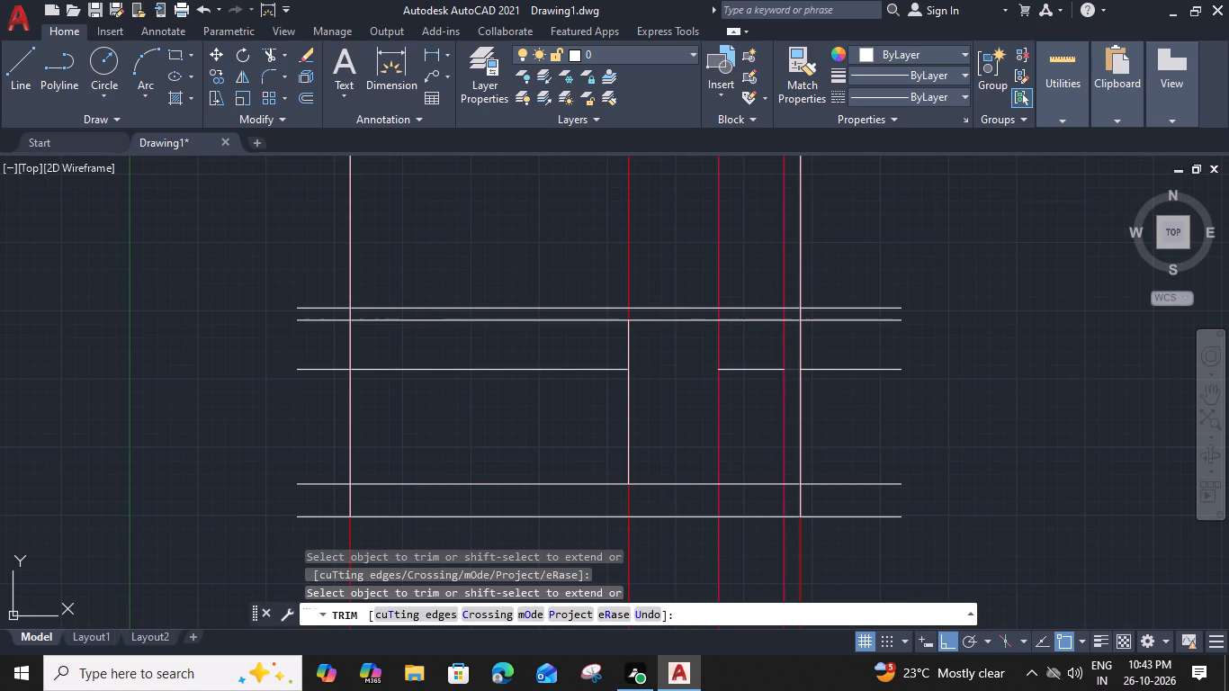
pyautogui.press('Escape')
# Delete the two leftover outer pieces of the ground-floor head line.
pyautogui.click(844, 364)
pyautogui.click(836, 394)
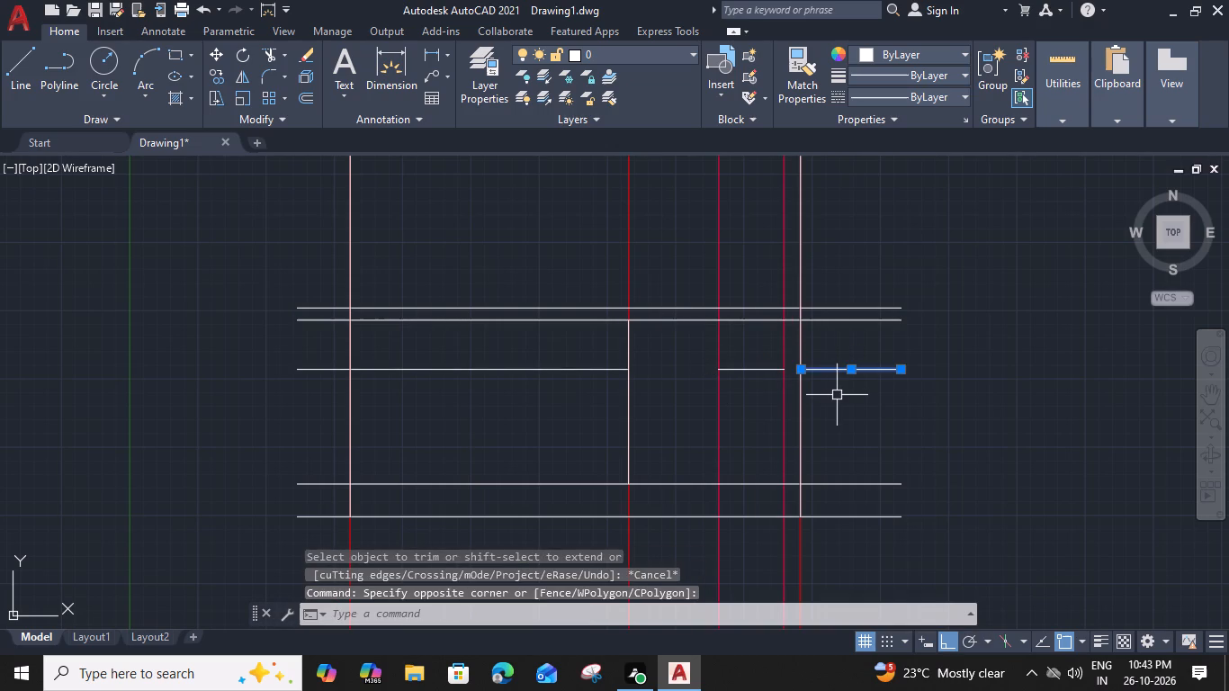
pyautogui.press('Delete')
pyautogui.click(577, 361)
pyautogui.click(562, 398)
pyautogui.press('Delete')
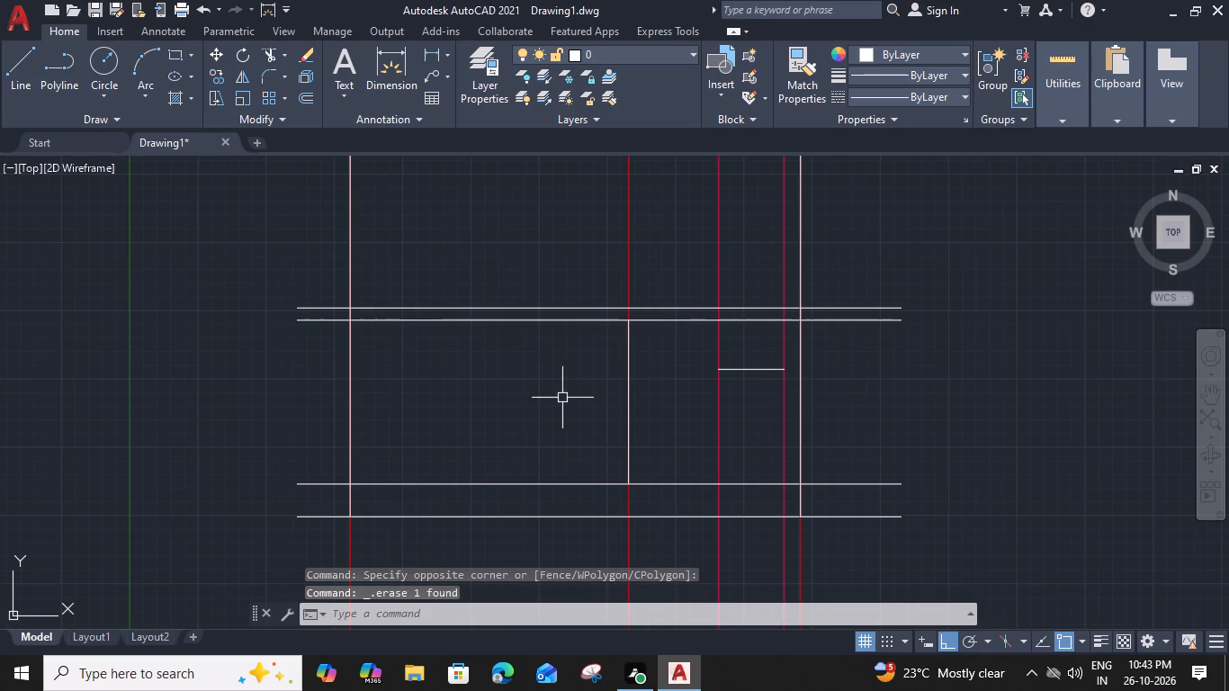
# Draw the ground-floor opening's two vertical sides from the ends of its head line down to the plinth line.
pyautogui.write('L')
pyautogui.press('space')
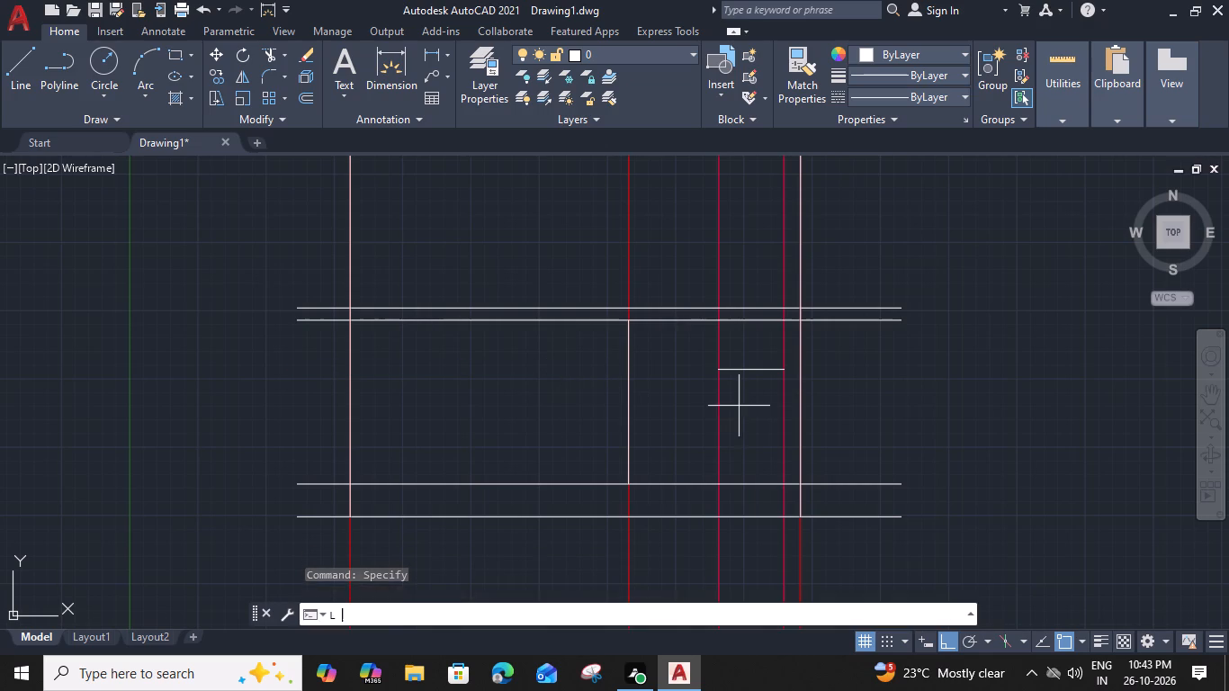
pyautogui.click(716, 372)
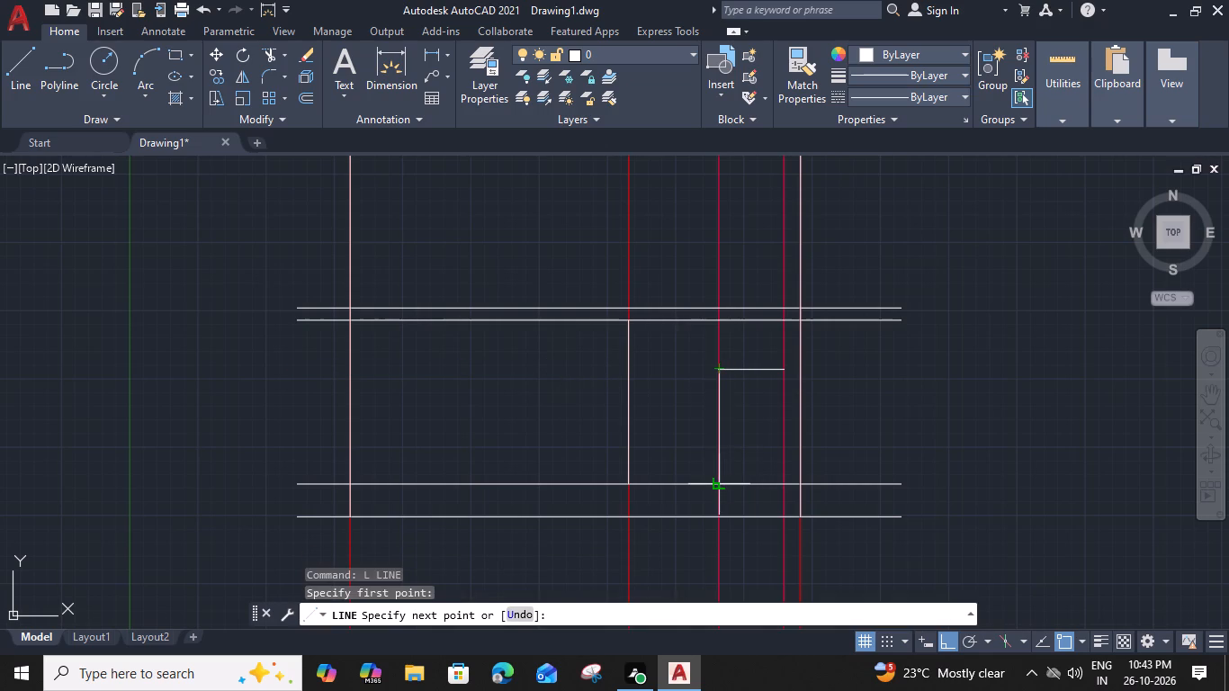
pyautogui.click(721, 486)
pyautogui.press('space')
pyautogui.press('space')
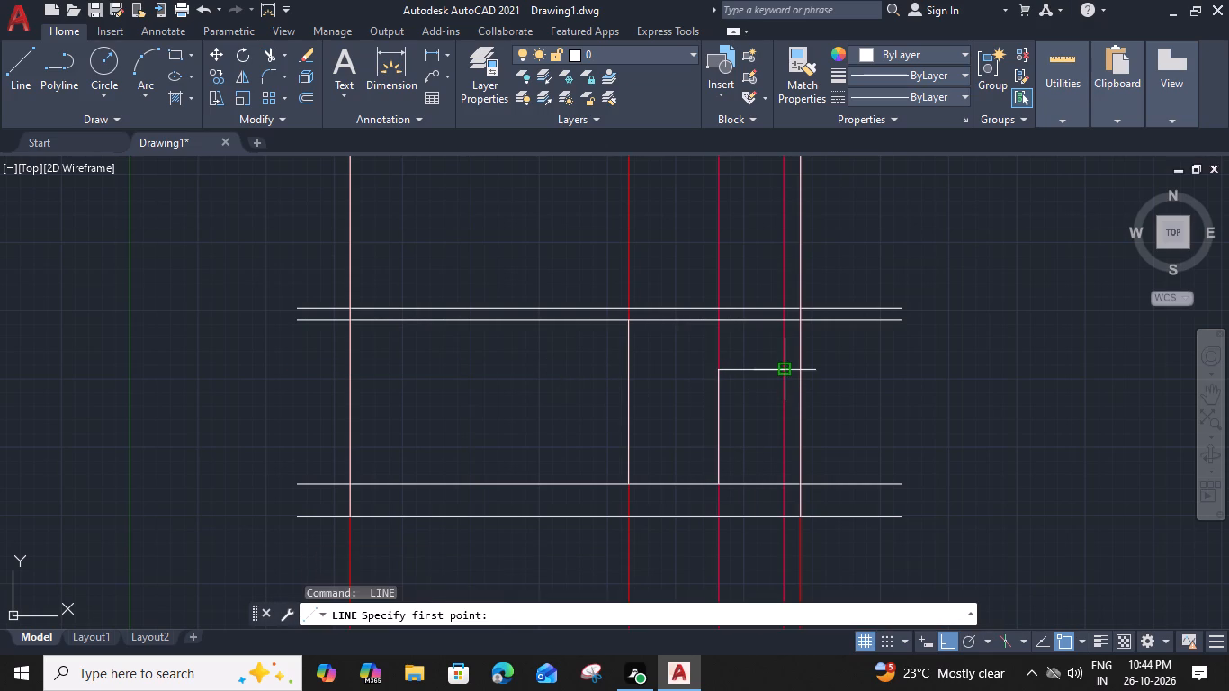
pyautogui.click(785, 368)
pyautogui.click(785, 484)
pyautogui.press('space')
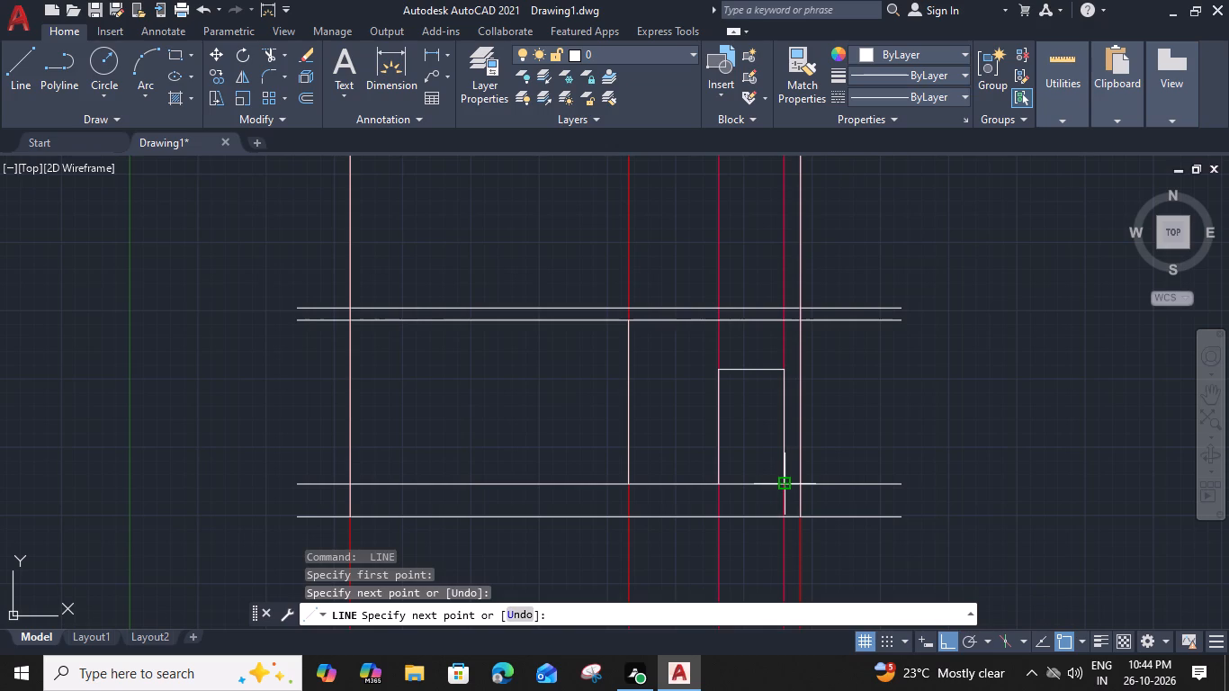
# Offset the bottom line of the upper slab 3' downward to form the upper-floor opening's head line.
pyautogui.moveTo(732, 396); pyautogui.dragTo(686, 396, button='middle')
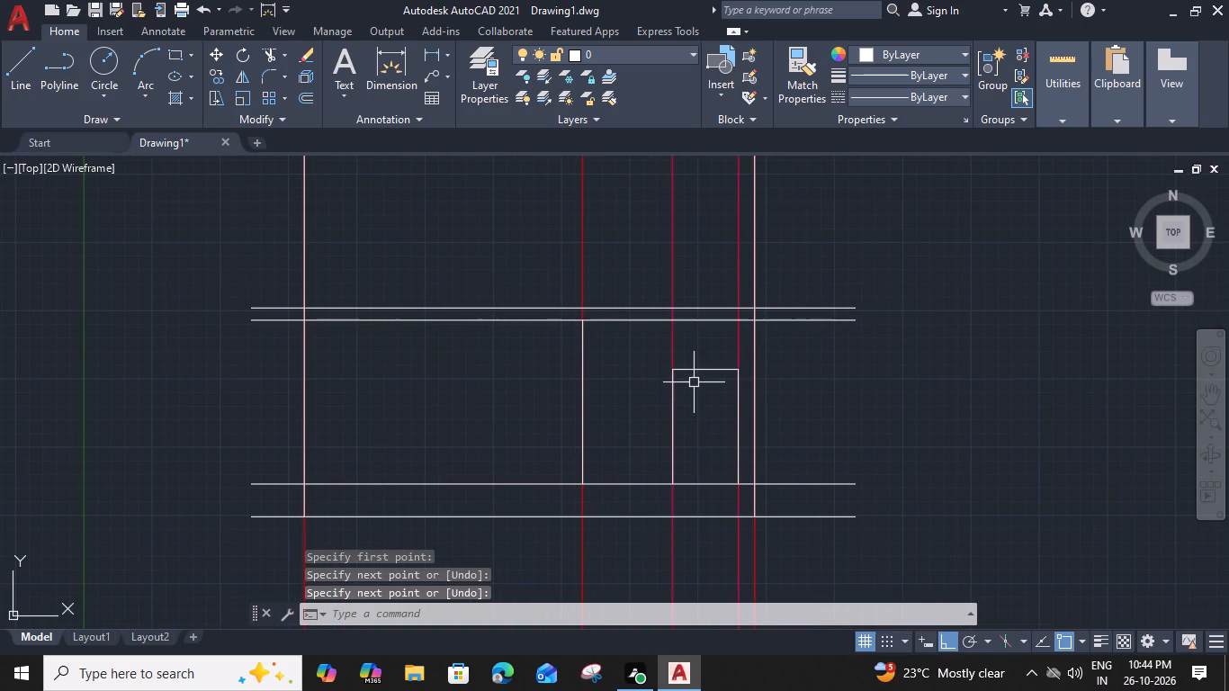
pyautogui.moveTo(662, 305); pyautogui.dragTo(597, 444, button='middle')
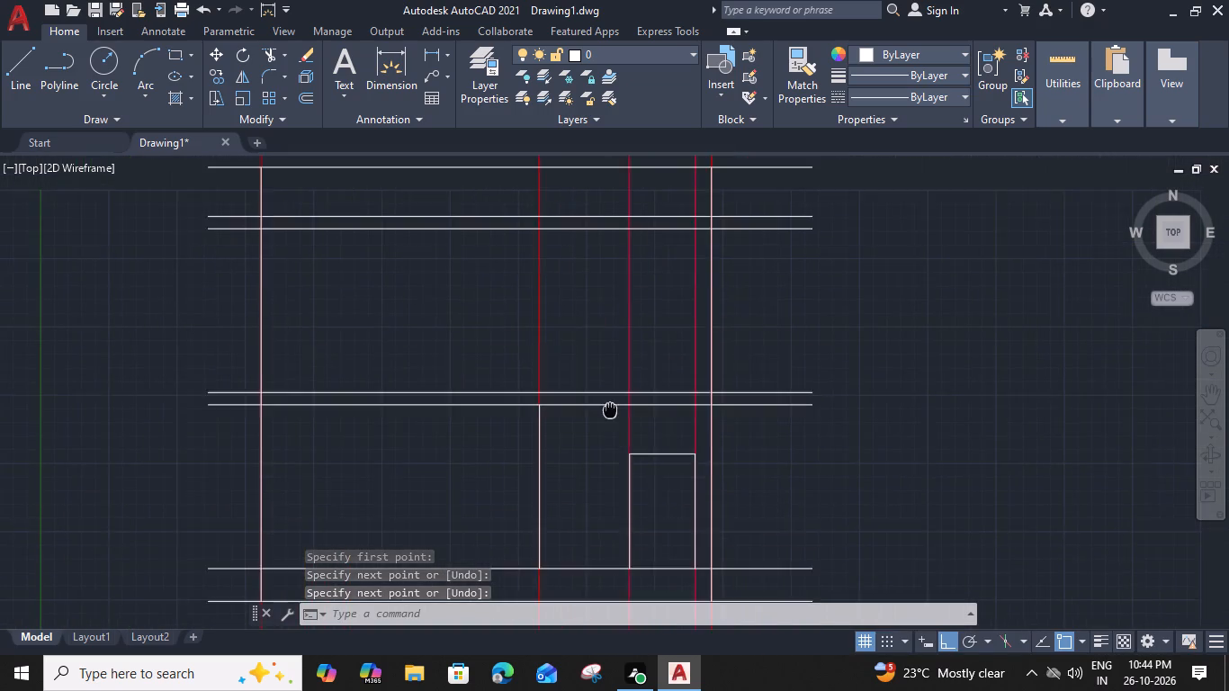
pyautogui.moveTo(597, 444); pyautogui.dragTo(584, 480, button='middle')
pyautogui.click(620, 317)
pyautogui.write("O 3'")
pyautogui.press('space')
pyautogui.click(615, 435)
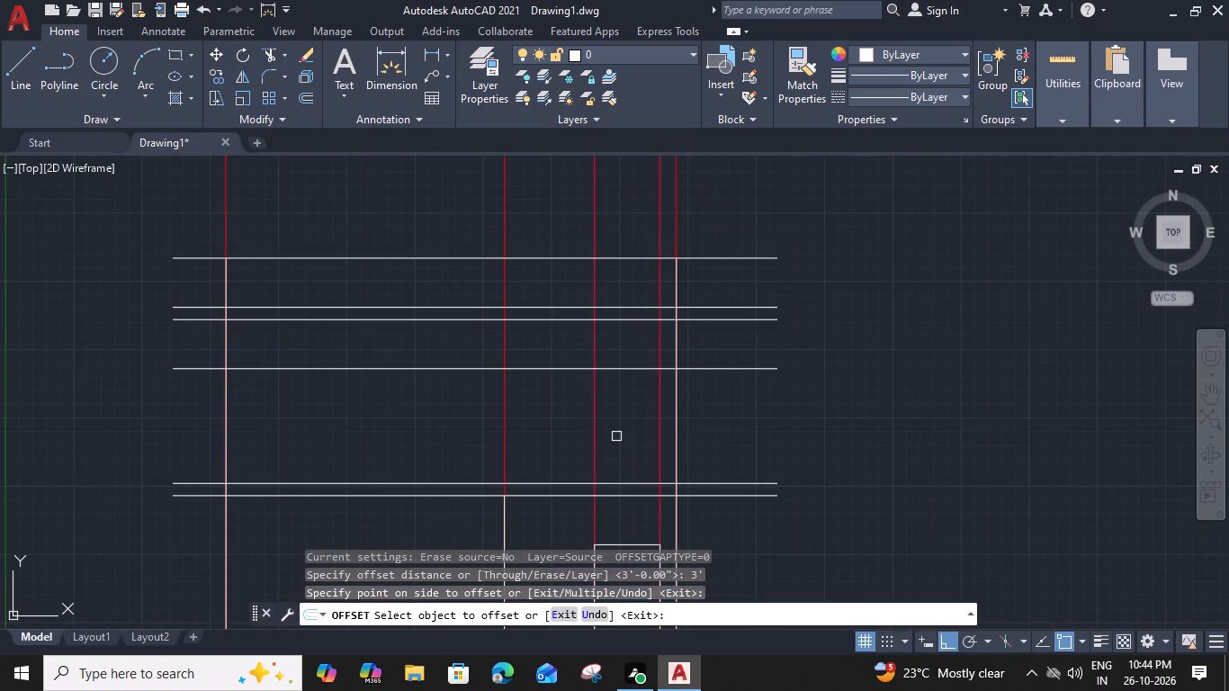
pyautogui.press('Escape')
# Trim the upper-floor head line on both sides of the third and fourth construction lines from the left.
pyautogui.press('t')
pyautogui.write('R')
pyautogui.press('space')
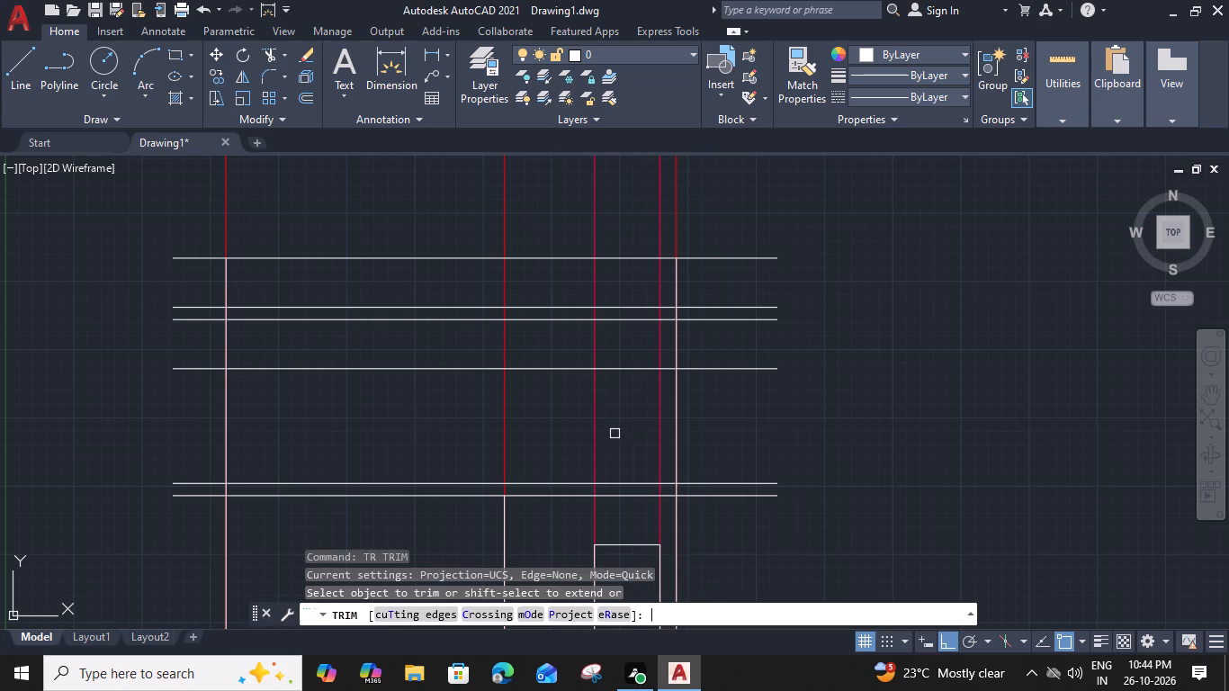
pyautogui.scroll(2, 660, 357)
pyautogui.click(675, 375)
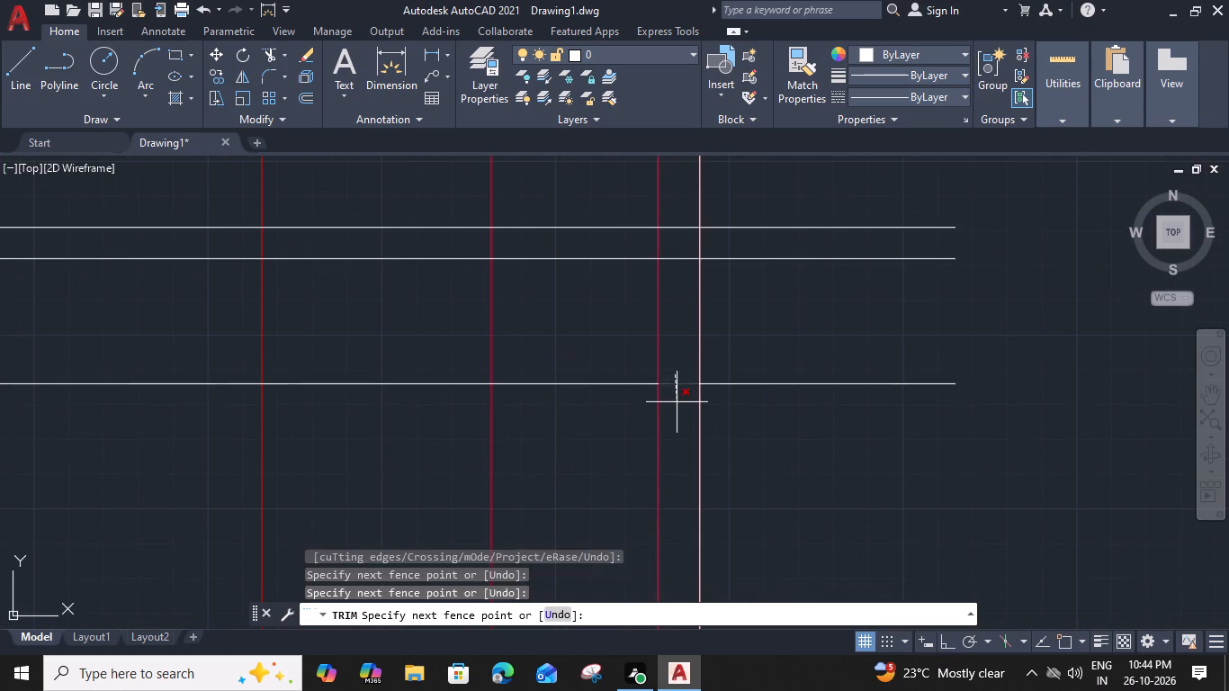
pyautogui.click(677, 402)
pyautogui.click(470, 385)
pyautogui.press('Escape')
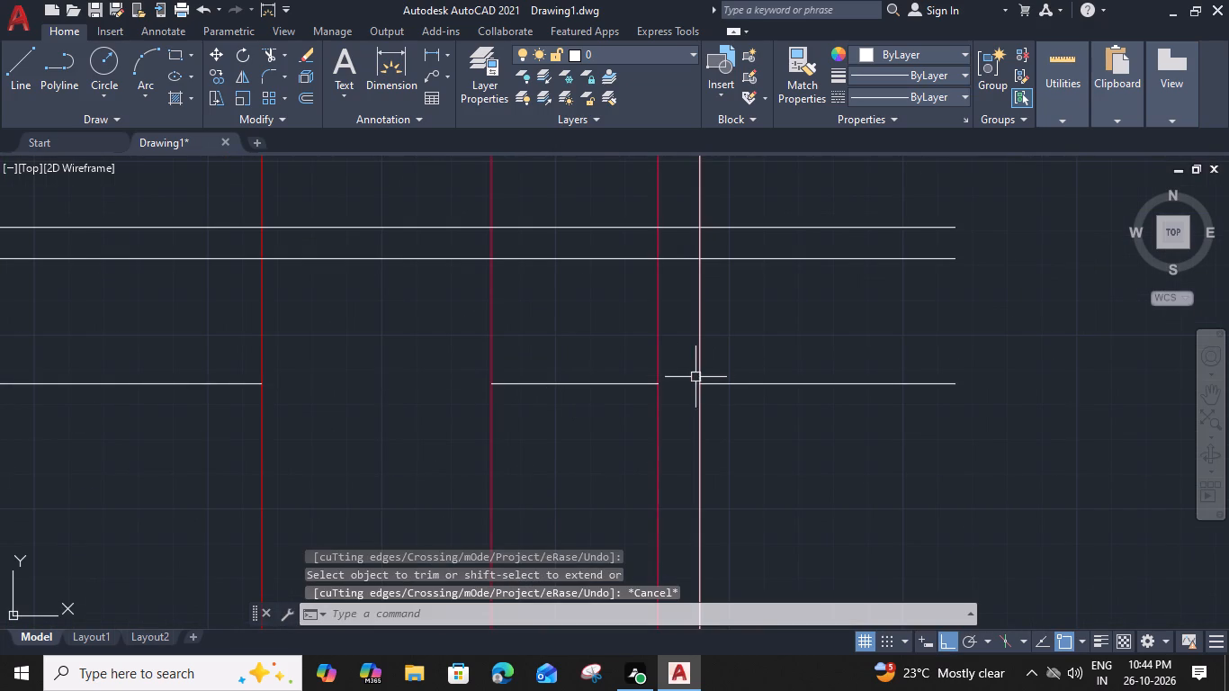
# Delete the two leftover outer pieces of the upper-floor head line.
pyautogui.click(727, 384)
pyautogui.press('Delete')
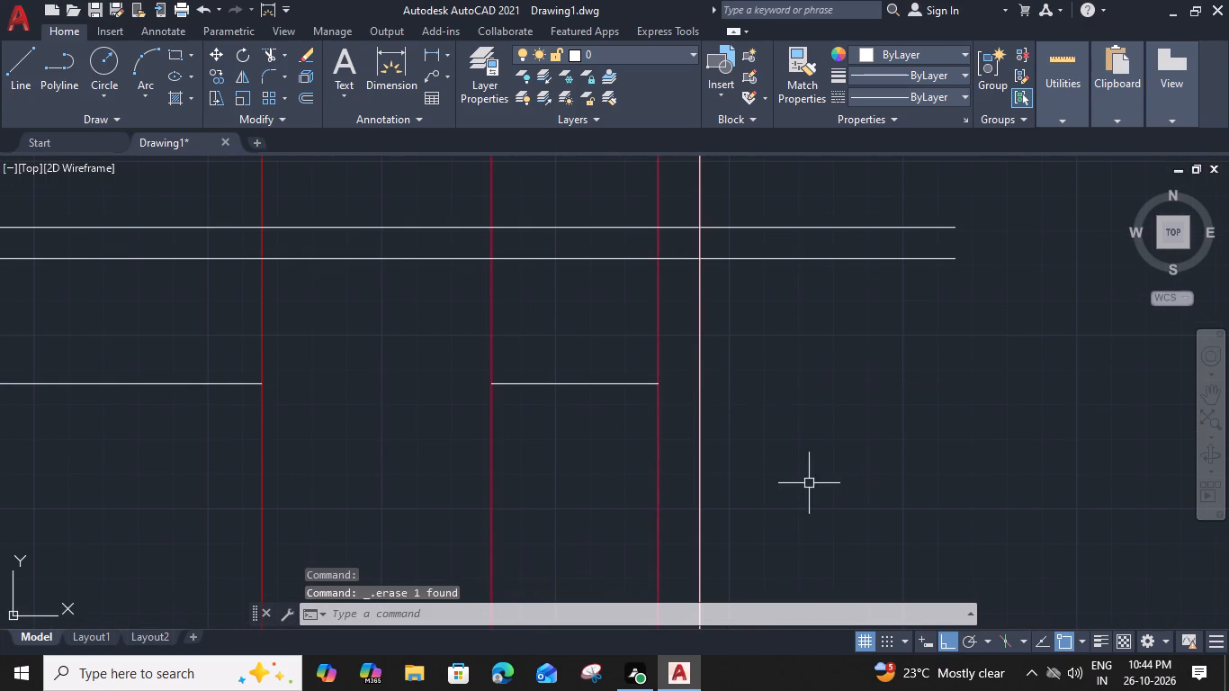
pyautogui.press('Left')
pyautogui.press('`')
pyautogui.press('Escape')
pyautogui.scroll(-1, 585, 486)
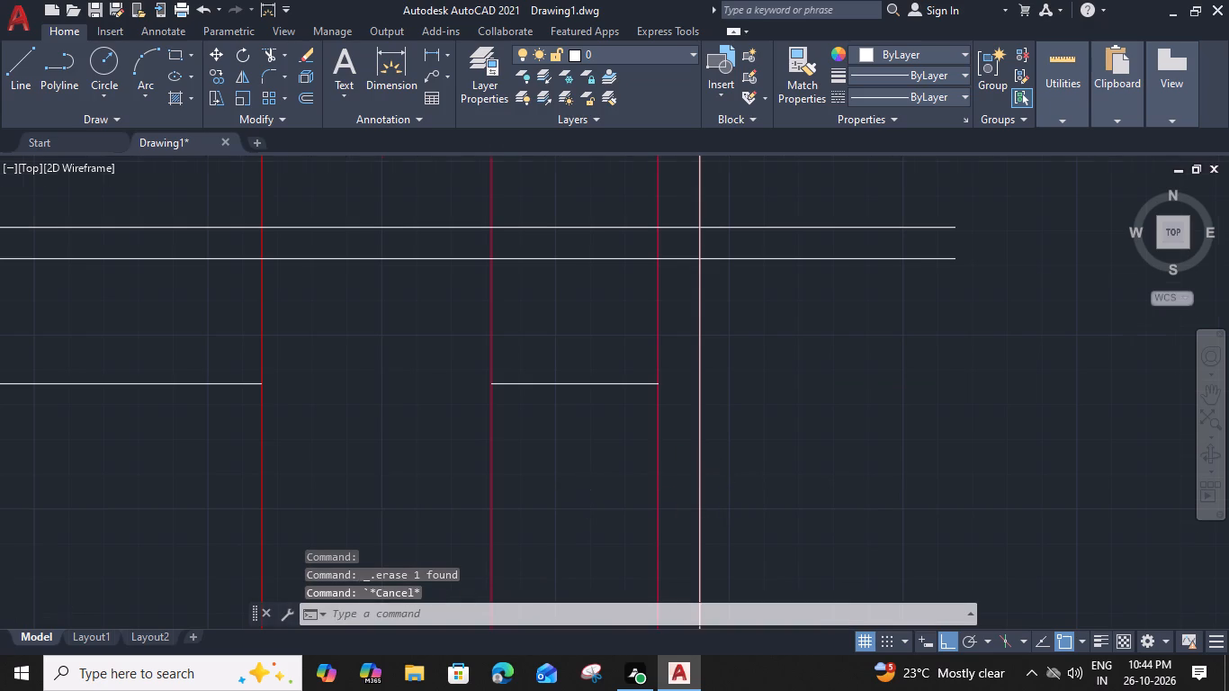
pyautogui.scroll(-1, 585, 486)
pyautogui.moveTo(585, 486); pyautogui.dragTo(733, 419, button='middle')
pyautogui.click(556, 381)
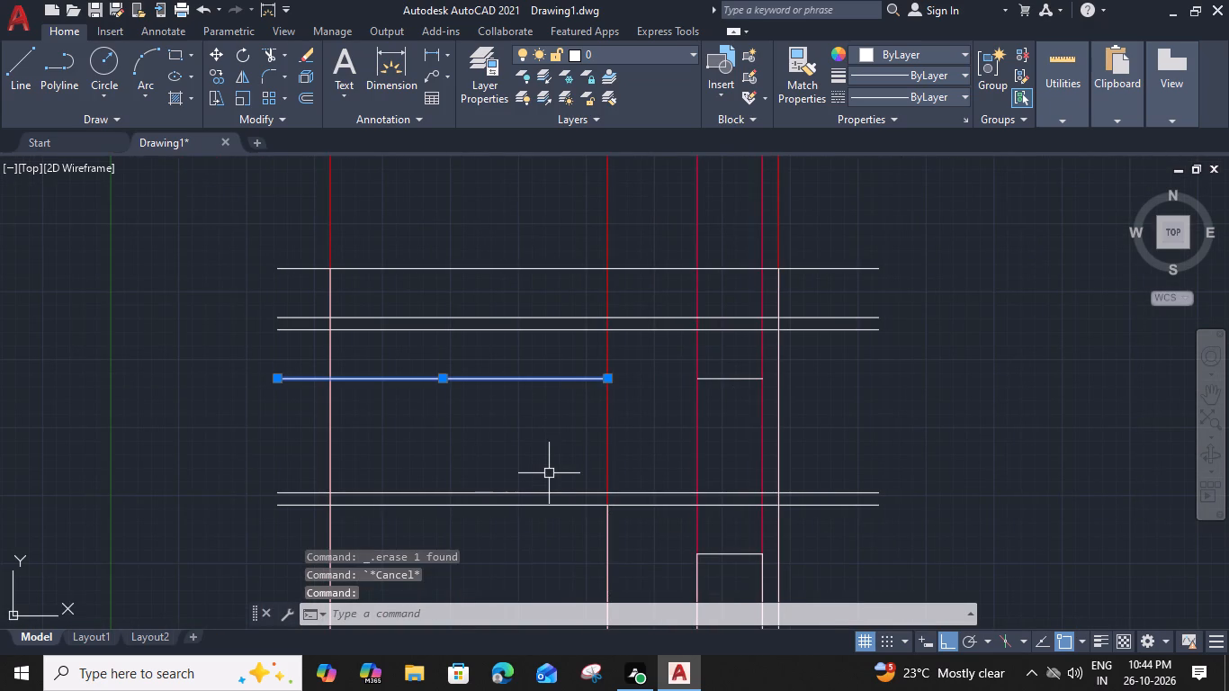
pyautogui.press('Delete')
# Draw the upper-floor opening's two vertical sides from the ends of its head line down to the lower slab's top line.
pyautogui.press('l')
pyautogui.press('space')
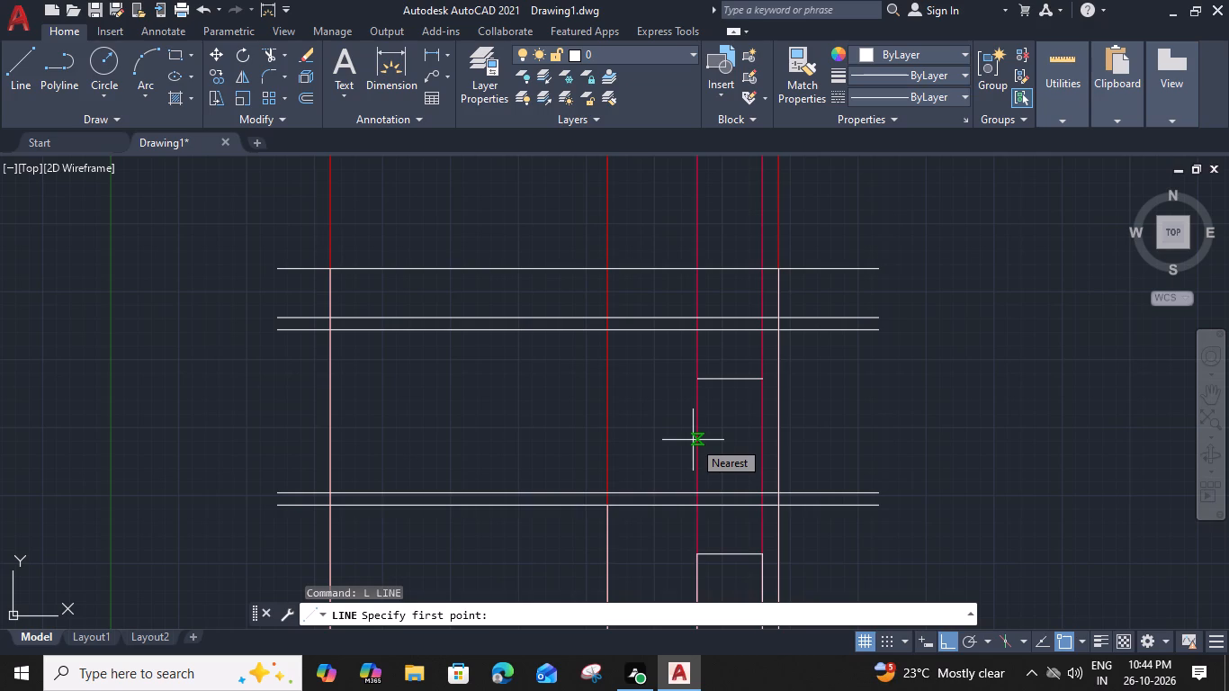
pyautogui.click(692, 376)
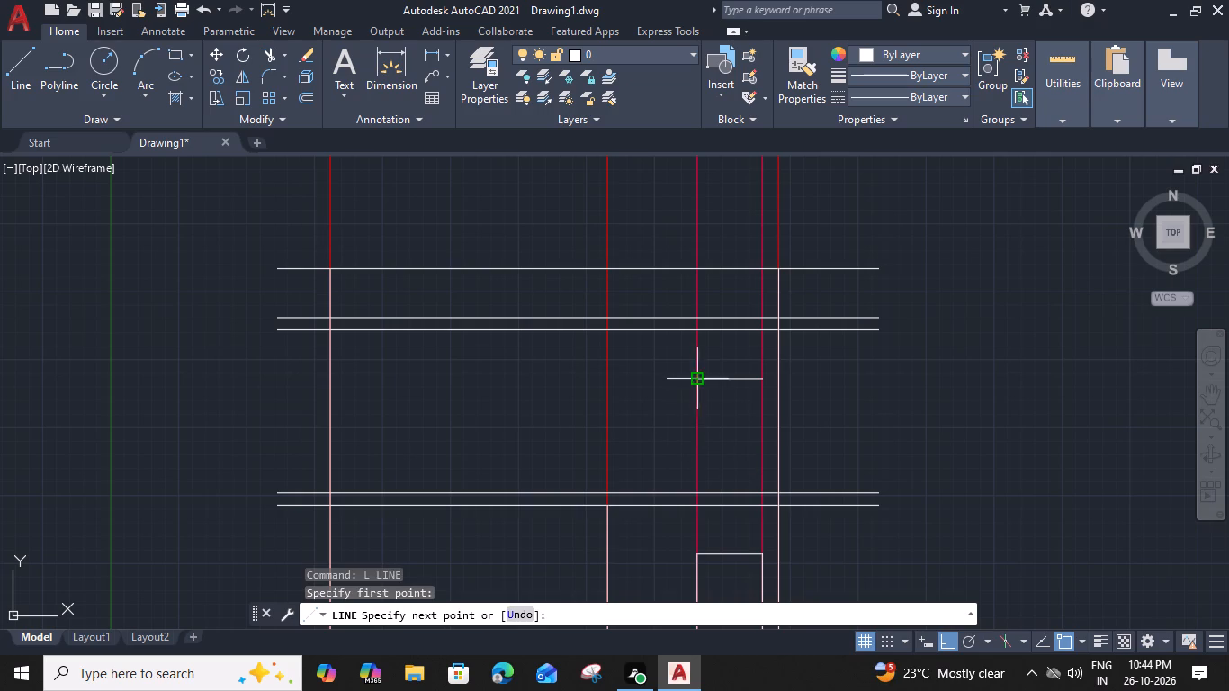
pyautogui.click(700, 490)
pyautogui.press('space')
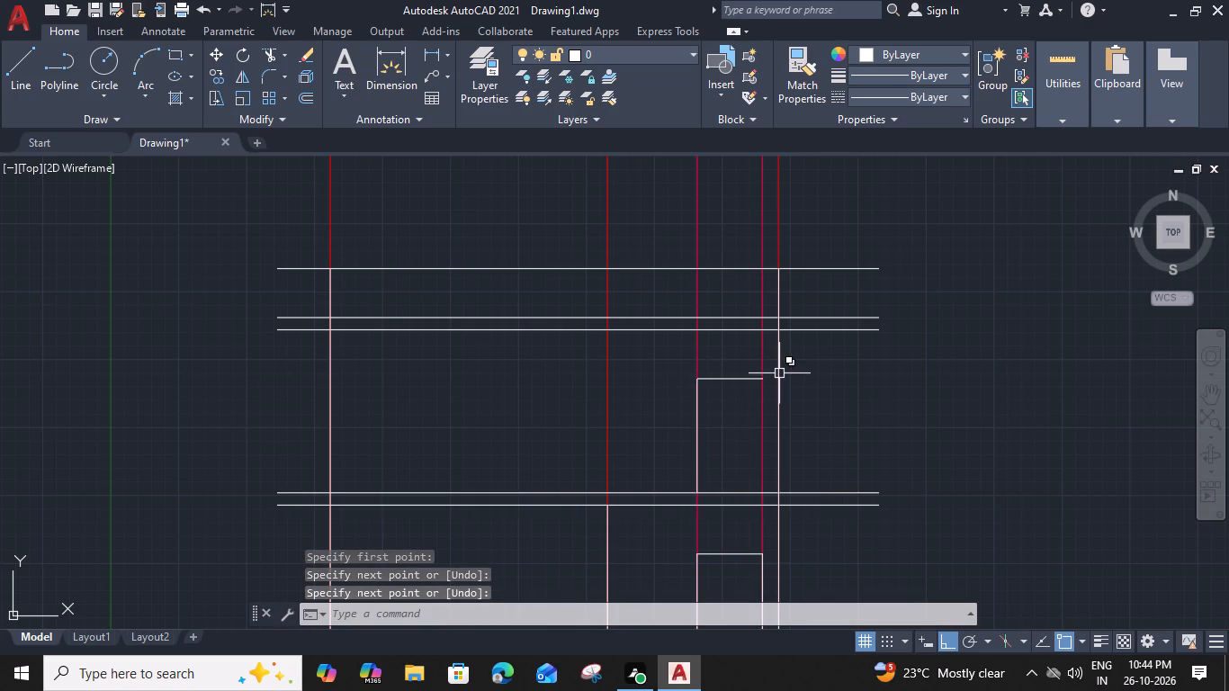
pyautogui.press('space')
pyautogui.click(760, 384)
pyautogui.click(765, 493)
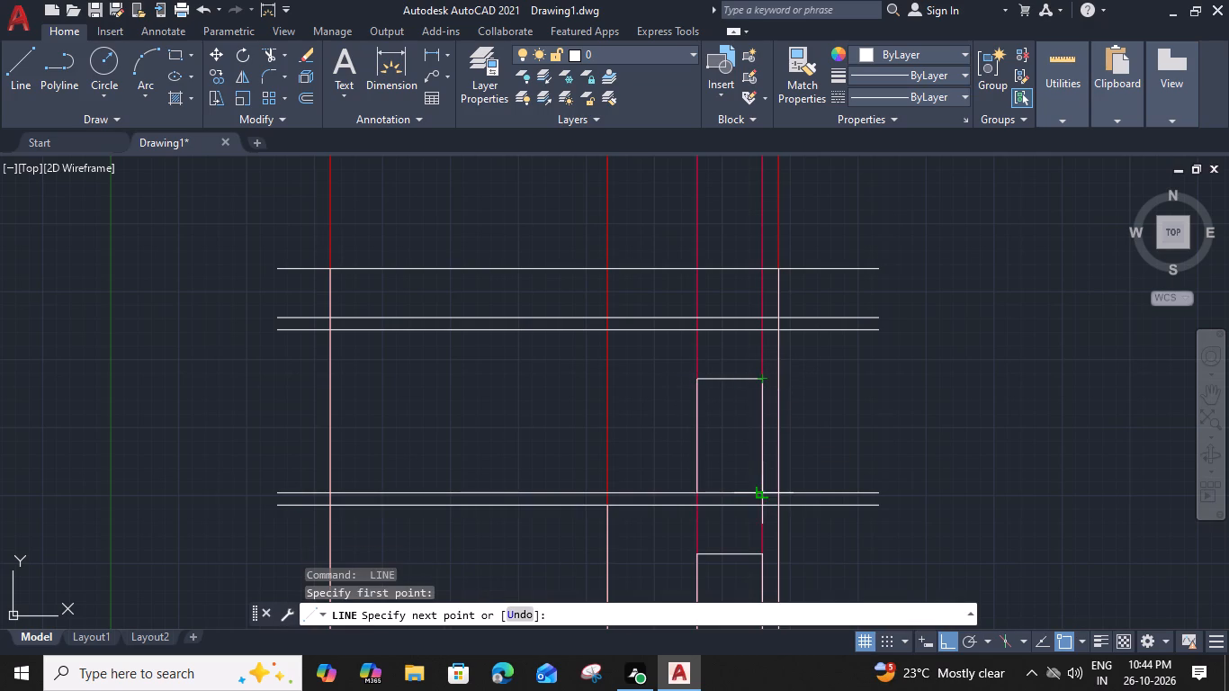
pyautogui.press('space')
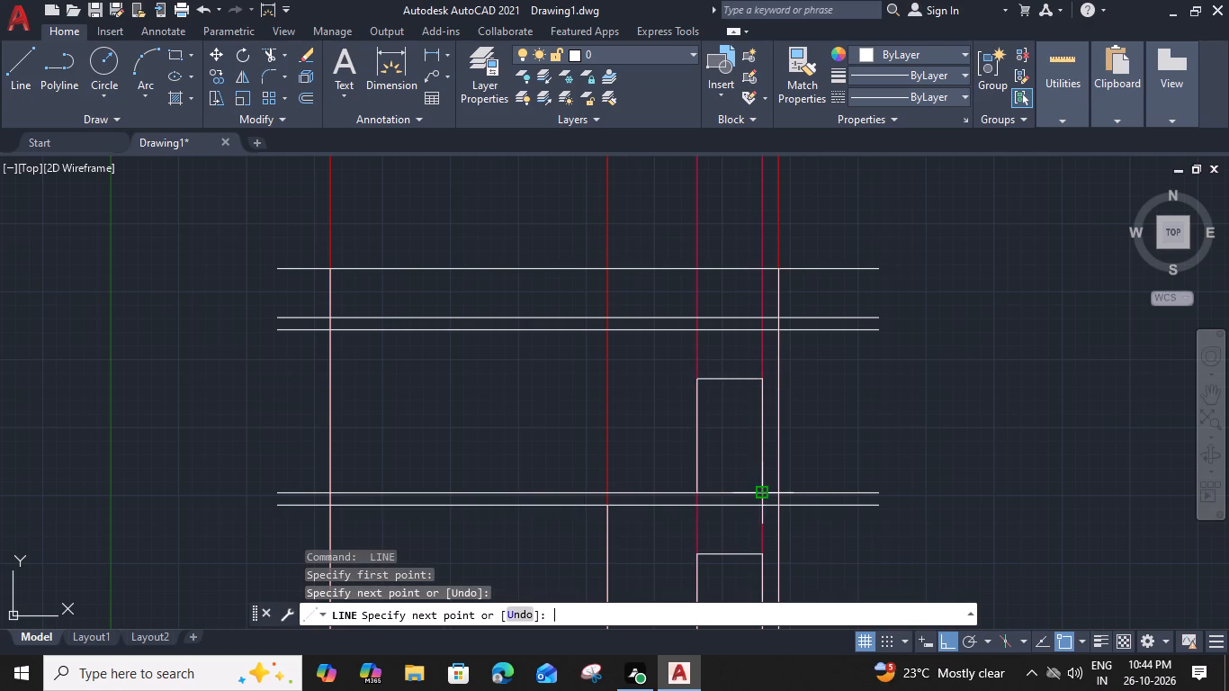
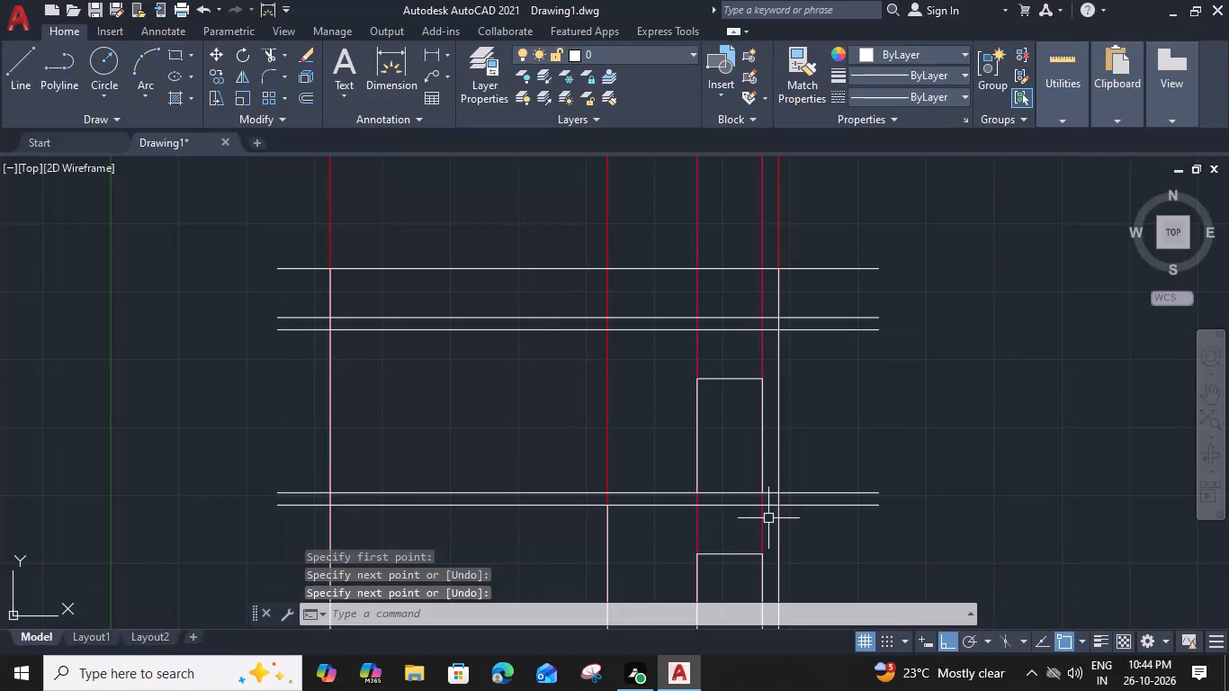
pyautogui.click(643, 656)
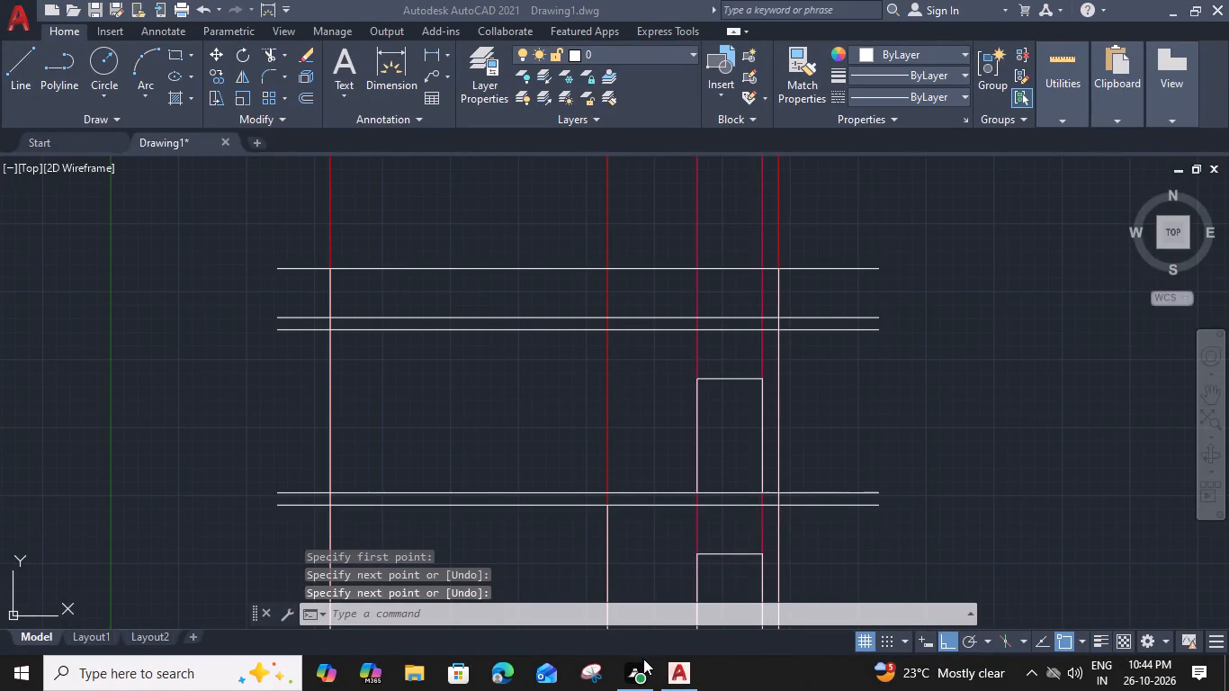
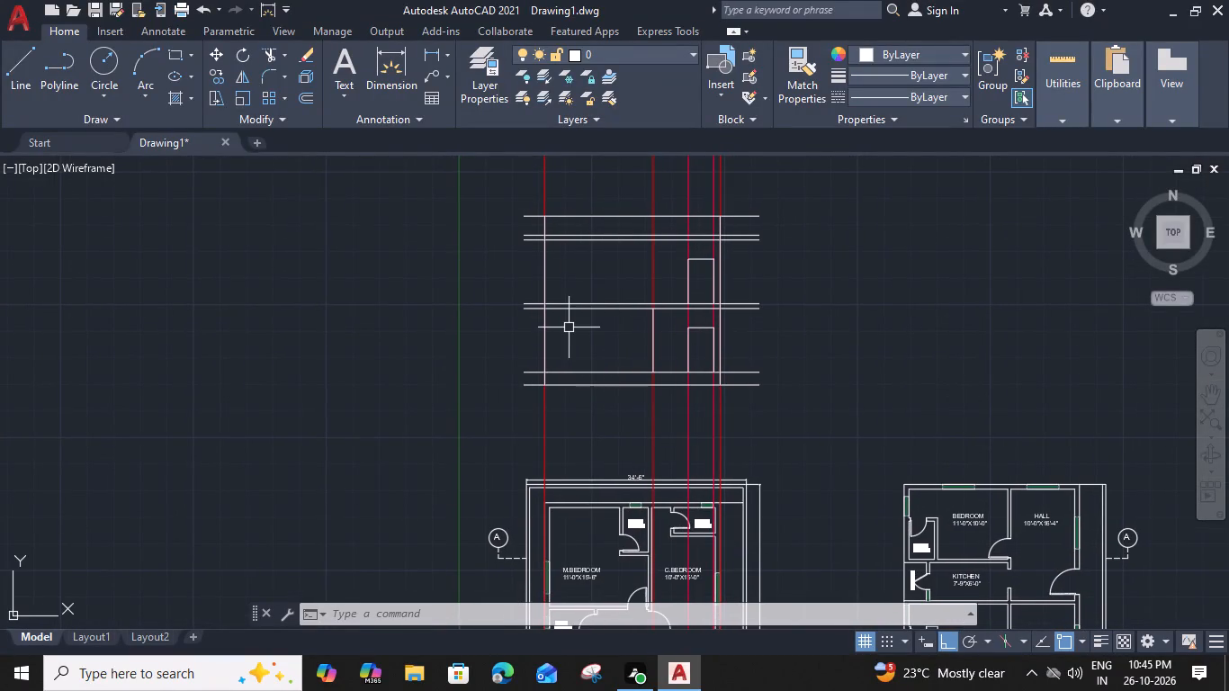
# Trim all the elevation's horizontal level lines to the left wall edge, and the plinth-top line to the right wall edge.
pyautogui.write('TR')
pyautogui.press('space')
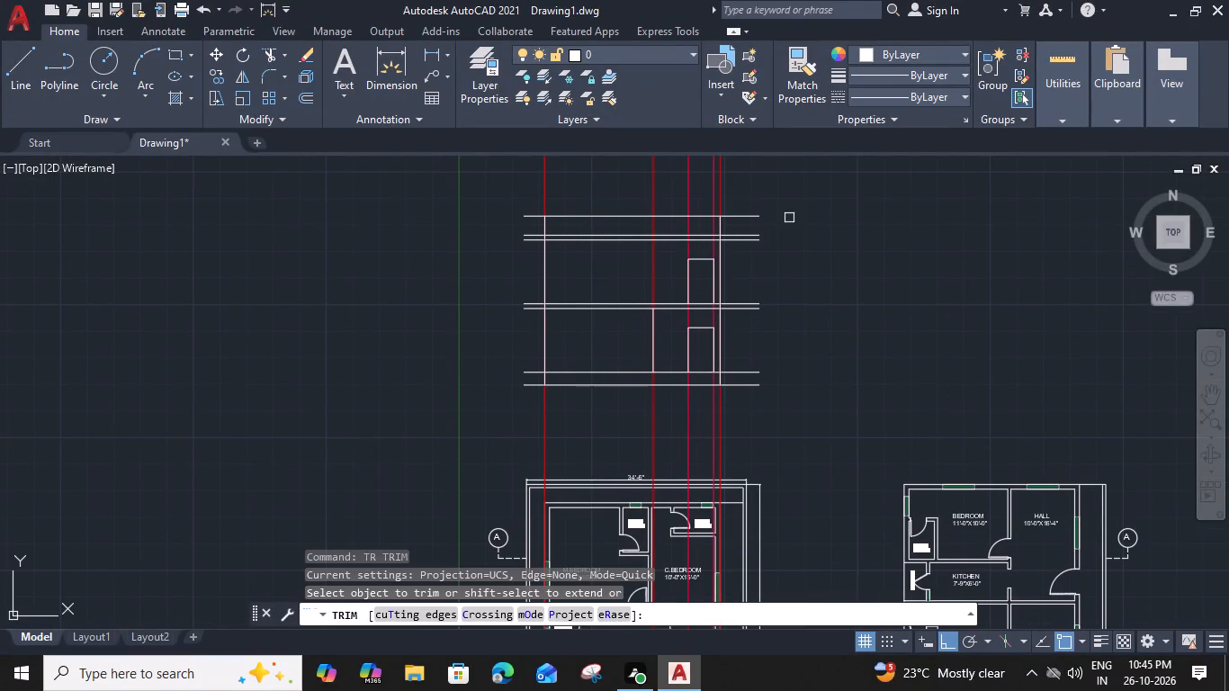
pyautogui.click(526, 206)
pyautogui.click(532, 398)
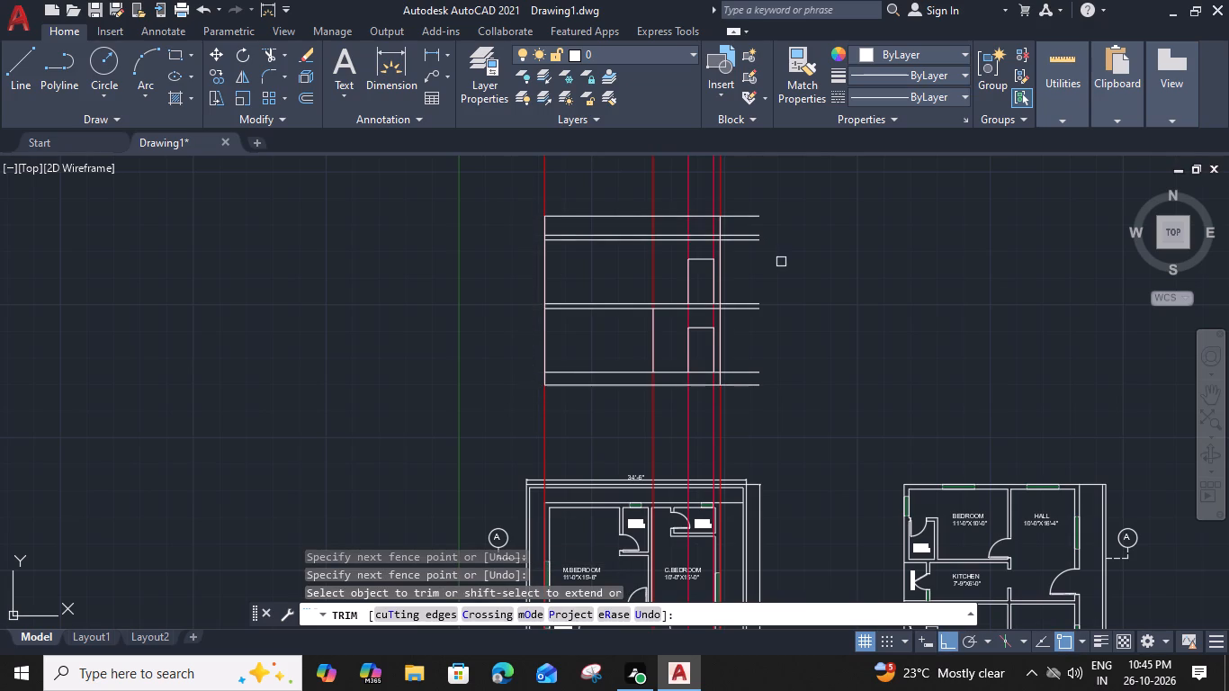
pyautogui.moveTo(779, 262); pyautogui.dragTo(733, 262, button='middle')
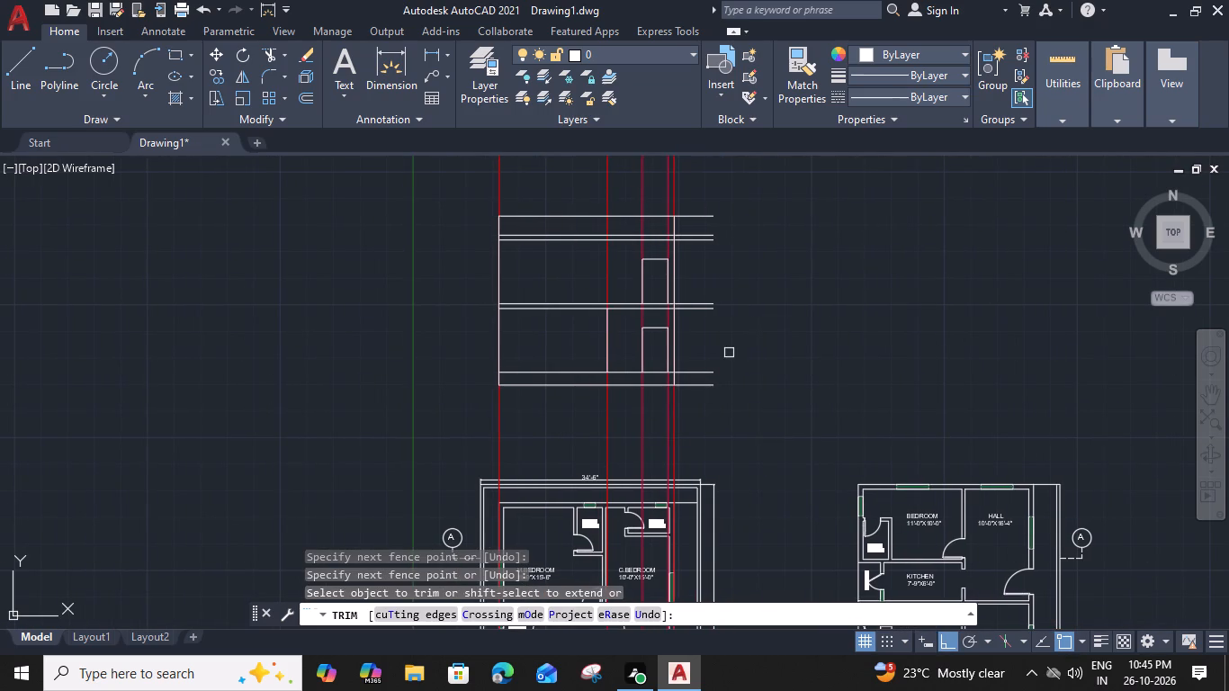
pyautogui.click(712, 370)
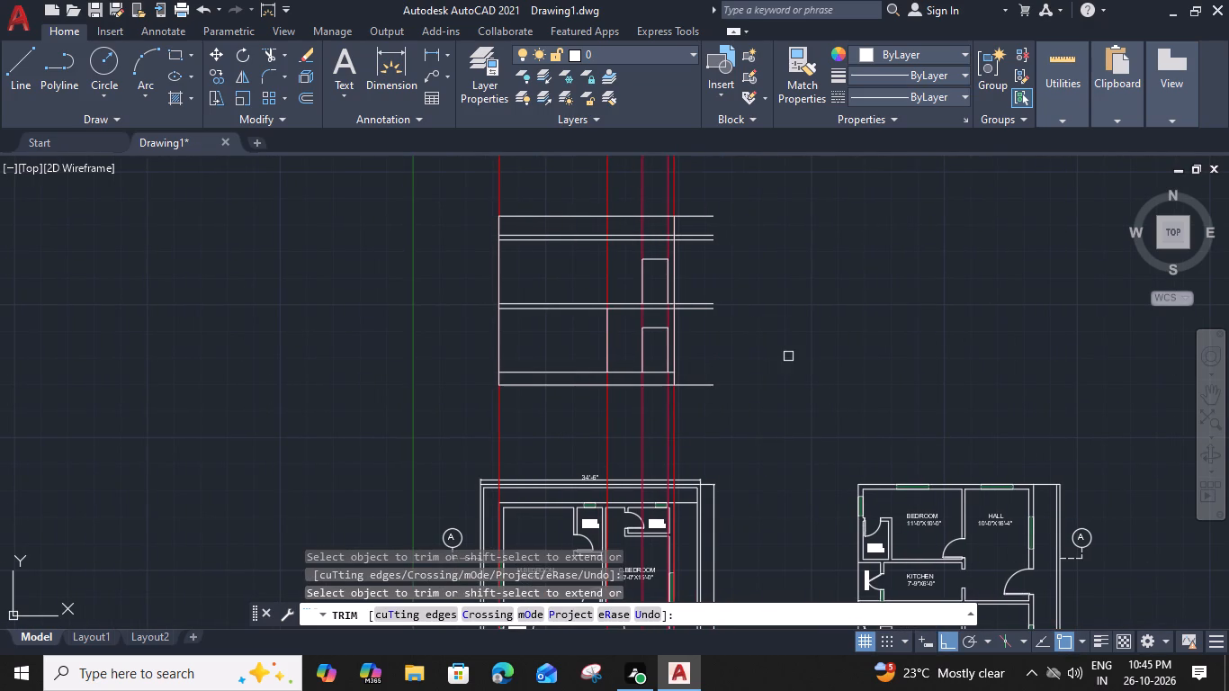
pyautogui.press('Escape')
# Turn off the DOOR EV and WALL EV layers.
pyautogui.moveTo(748, 567); pyautogui.dragTo(717, 498, button='middle')
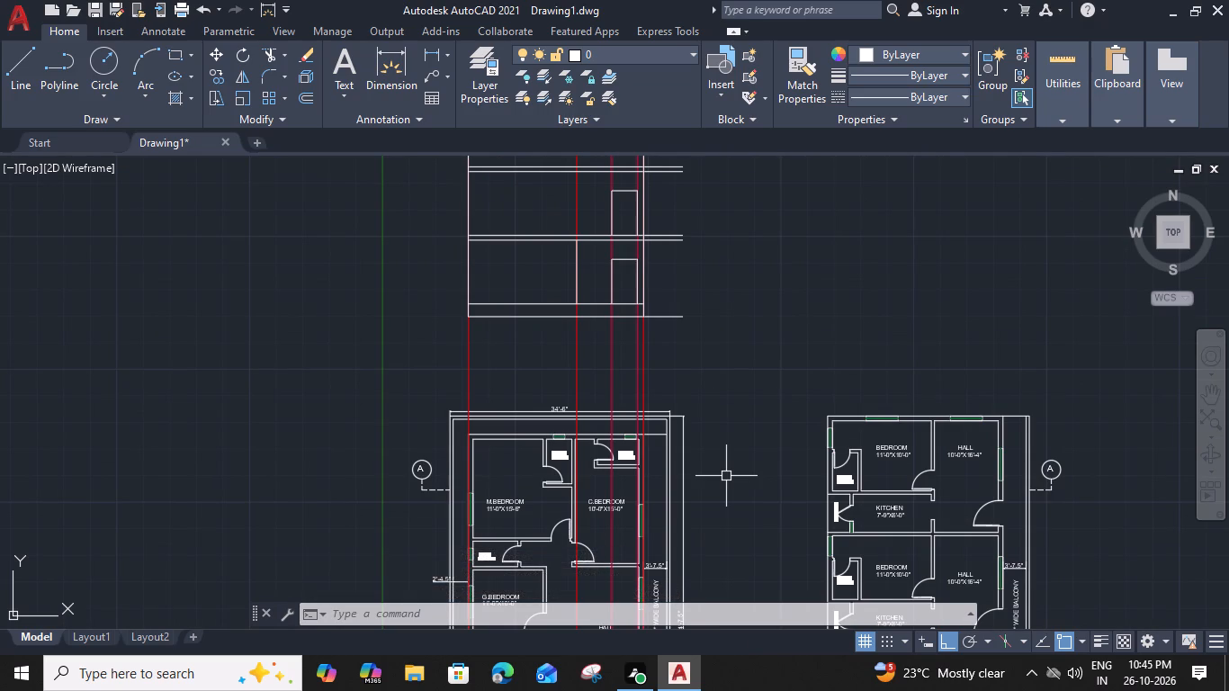
pyautogui.press('Escape')
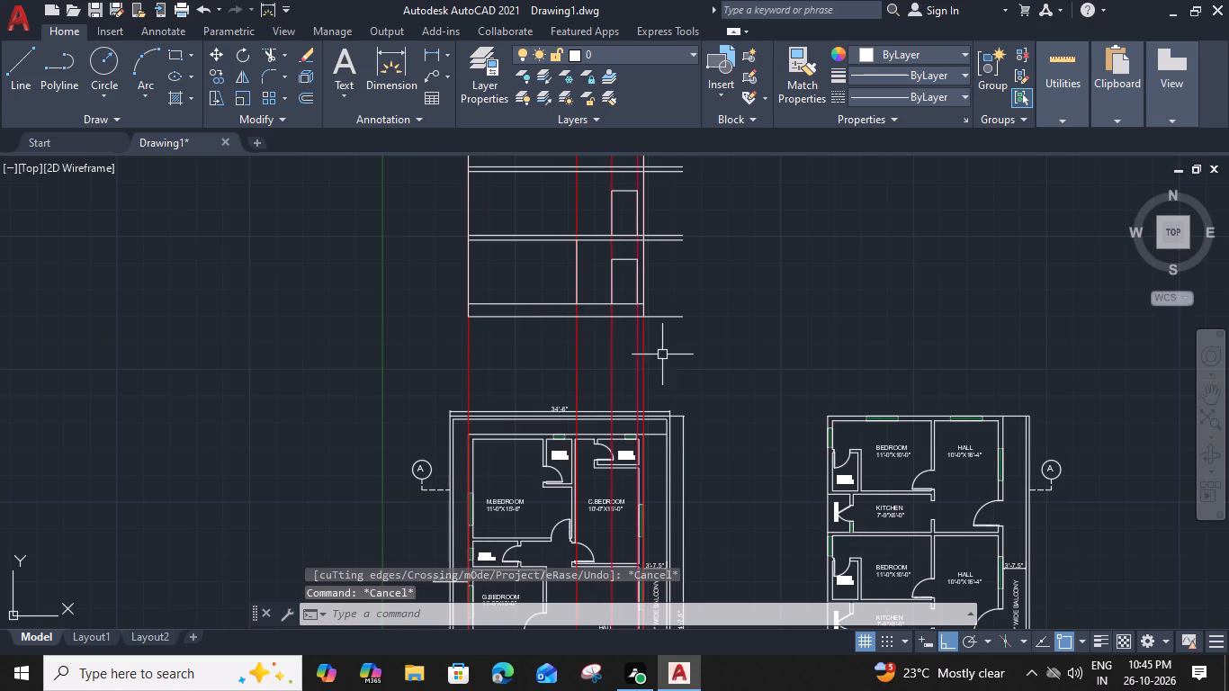
pyautogui.moveTo(622, 383); pyautogui.dragTo(623, 373, button='middle')
pyautogui.click(686, 55)
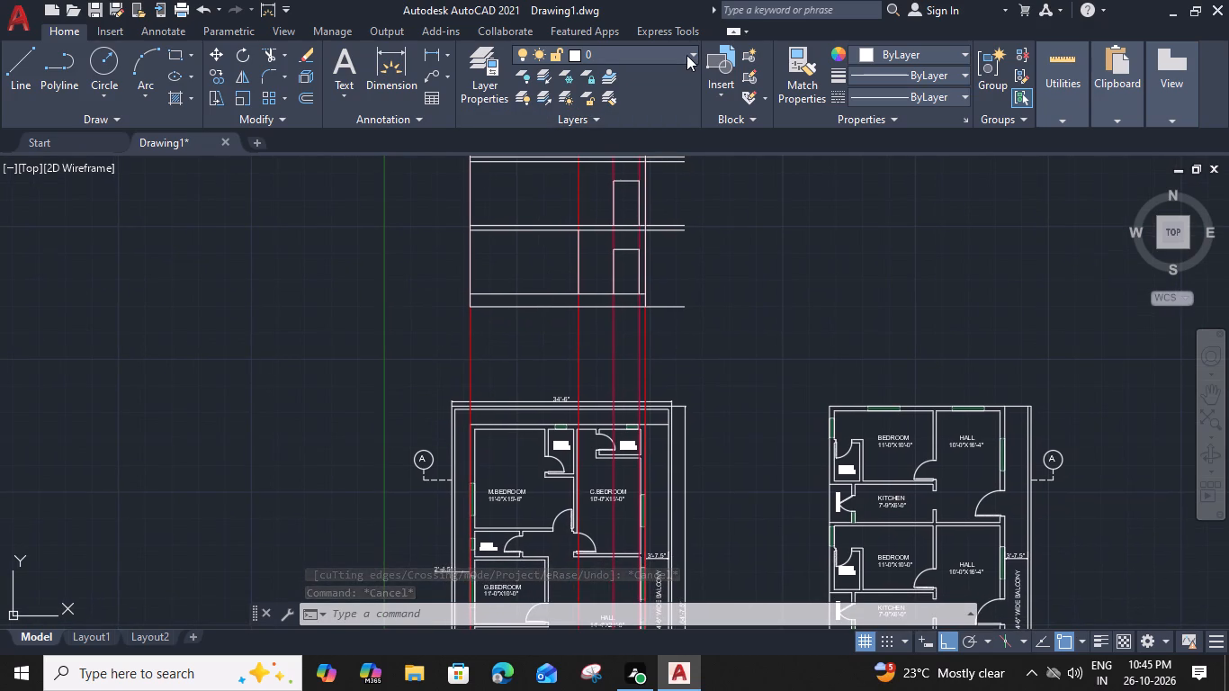
pyautogui.click(524, 118)
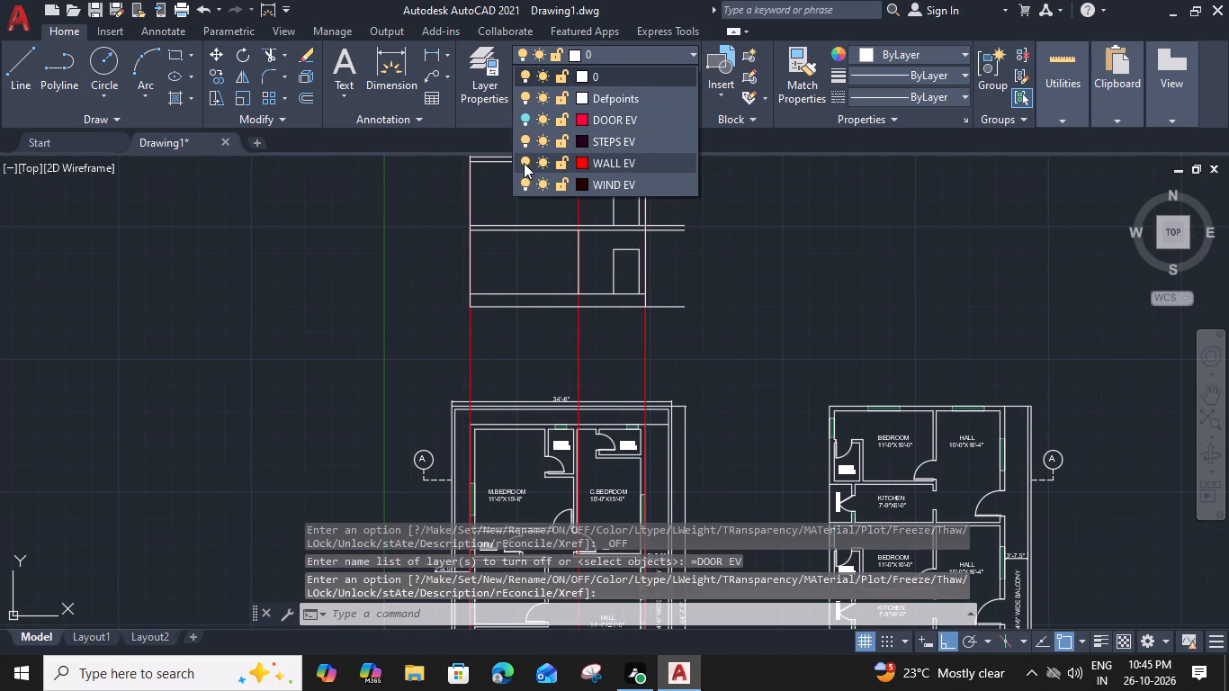
pyautogui.click(524, 163)
pyautogui.press('Escape')
# Draw vertical construction lines through both ends of the hall's front window, facing the parking, in the ground floor plan.
pyautogui.moveTo(643, 334); pyautogui.dragTo(632, 242, button='middle')
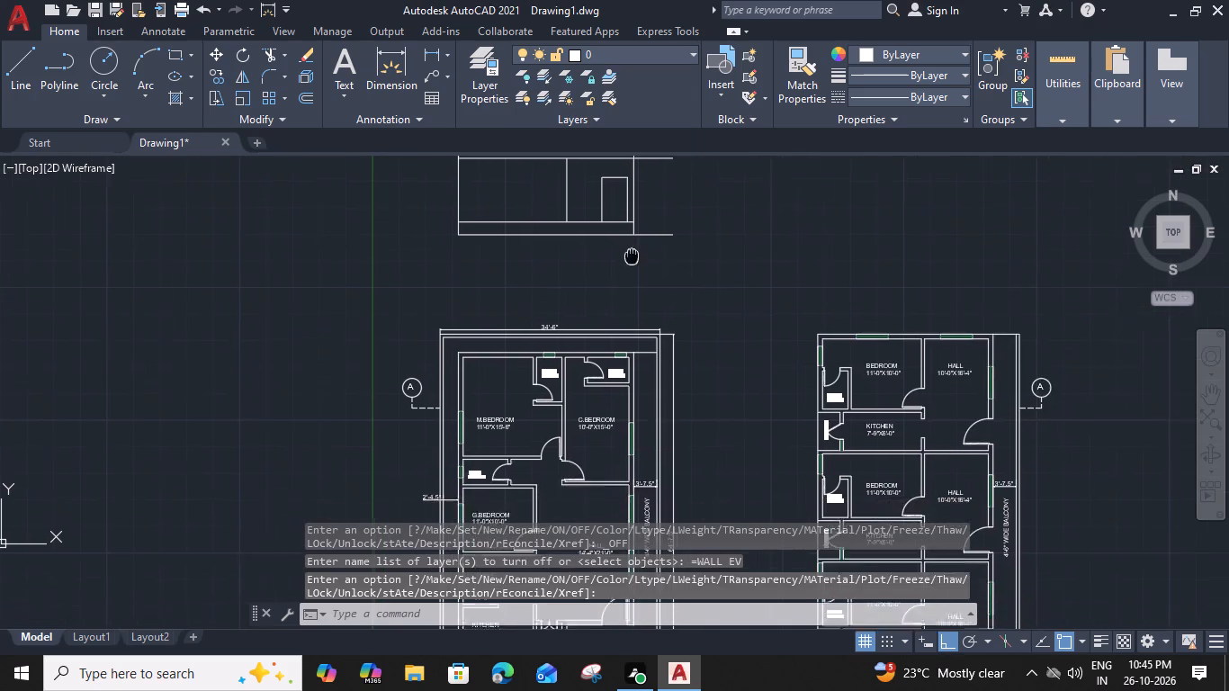
pyautogui.moveTo(632, 242); pyautogui.dragTo(632, 175, button='middle')
pyautogui.press('x')
pyautogui.press('l')
pyautogui.press('space')
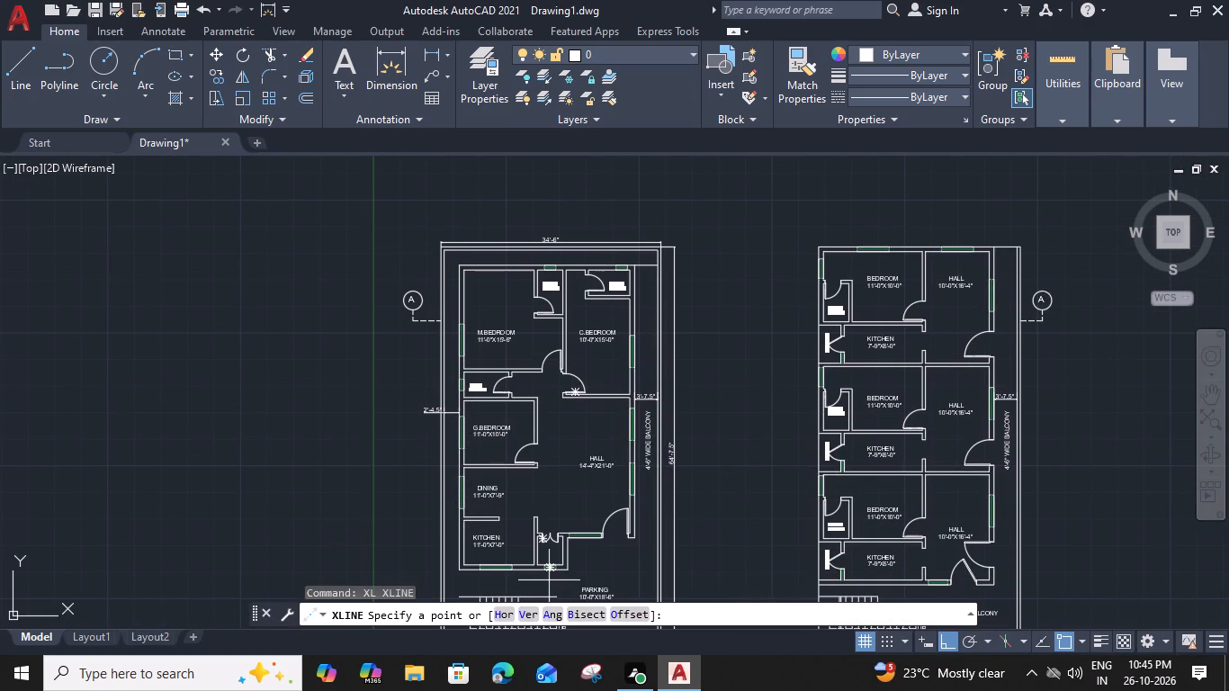
pyautogui.write('V')
pyautogui.press('space')
pyautogui.moveTo(561, 456); pyautogui.dragTo(555, 341, button='middle')
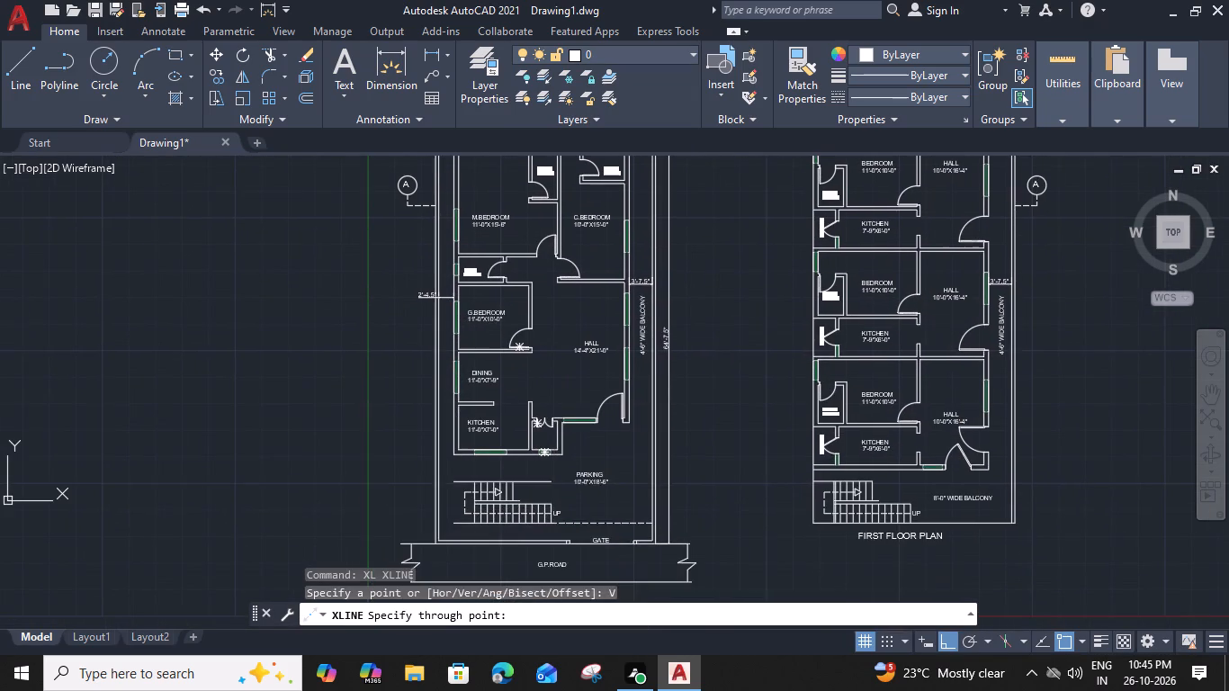
pyautogui.scroll(7, 596, 420)
pyautogui.click(623, 427)
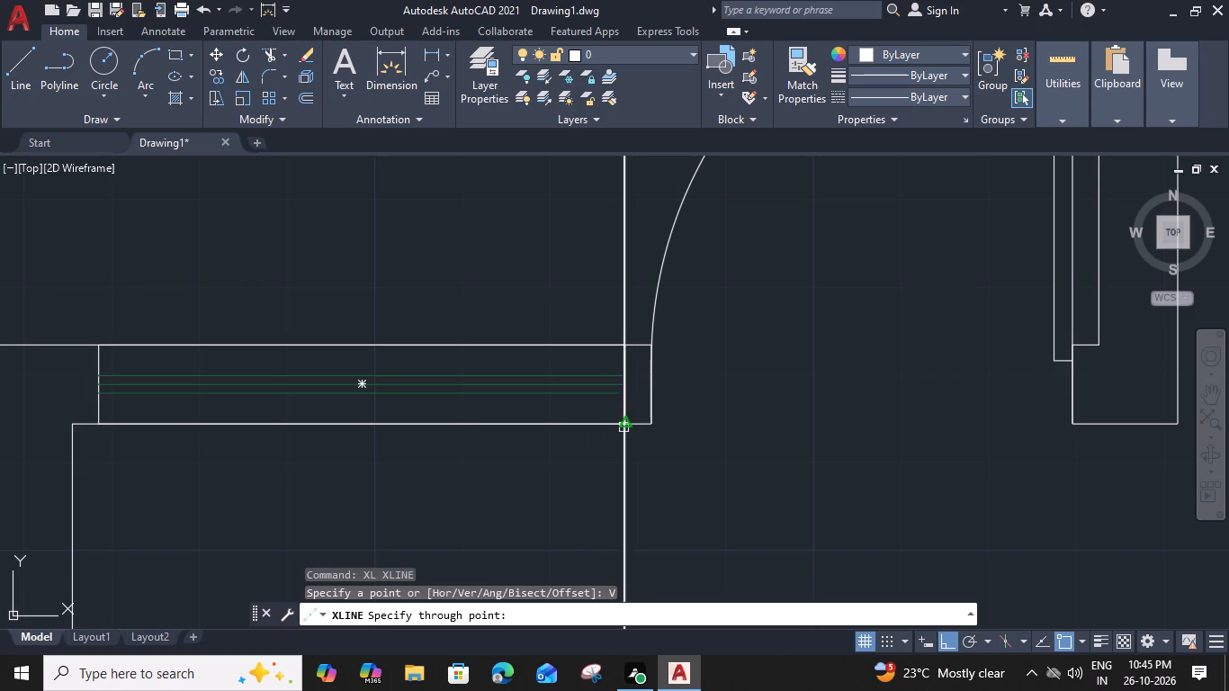
pyautogui.scroll(-2, 539, 437)
pyautogui.moveTo(539, 437); pyautogui.dragTo(656, 415, button='middle')
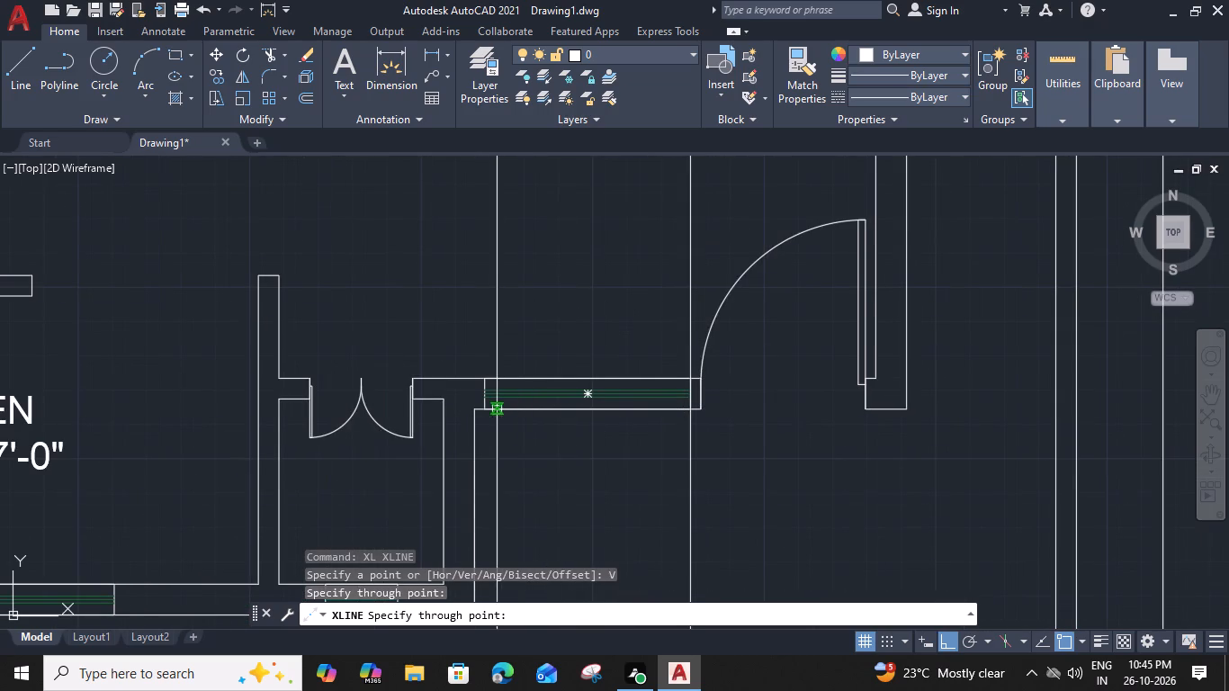
pyautogui.click(478, 410)
pyautogui.scroll(2, 489, 421)
pyautogui.click(480, 399)
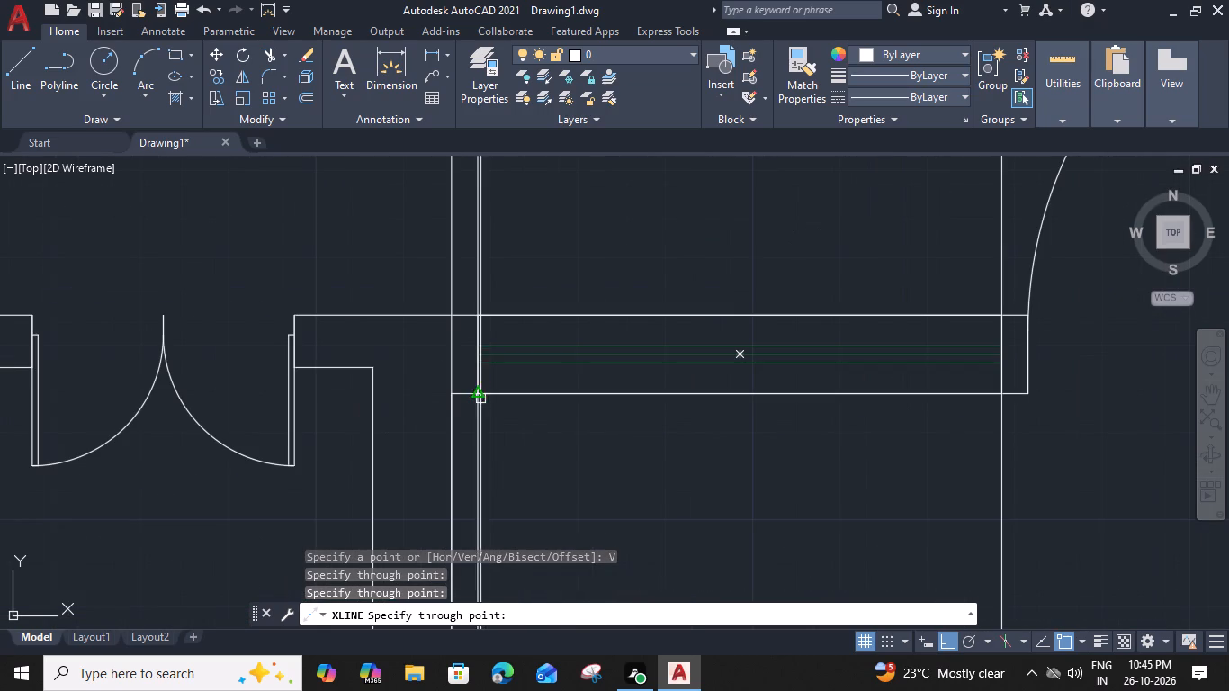
pyautogui.press('Escape')
# Delete the extra vertical construction line through the wall corner beside the hall's front window.
pyautogui.click(451, 257)
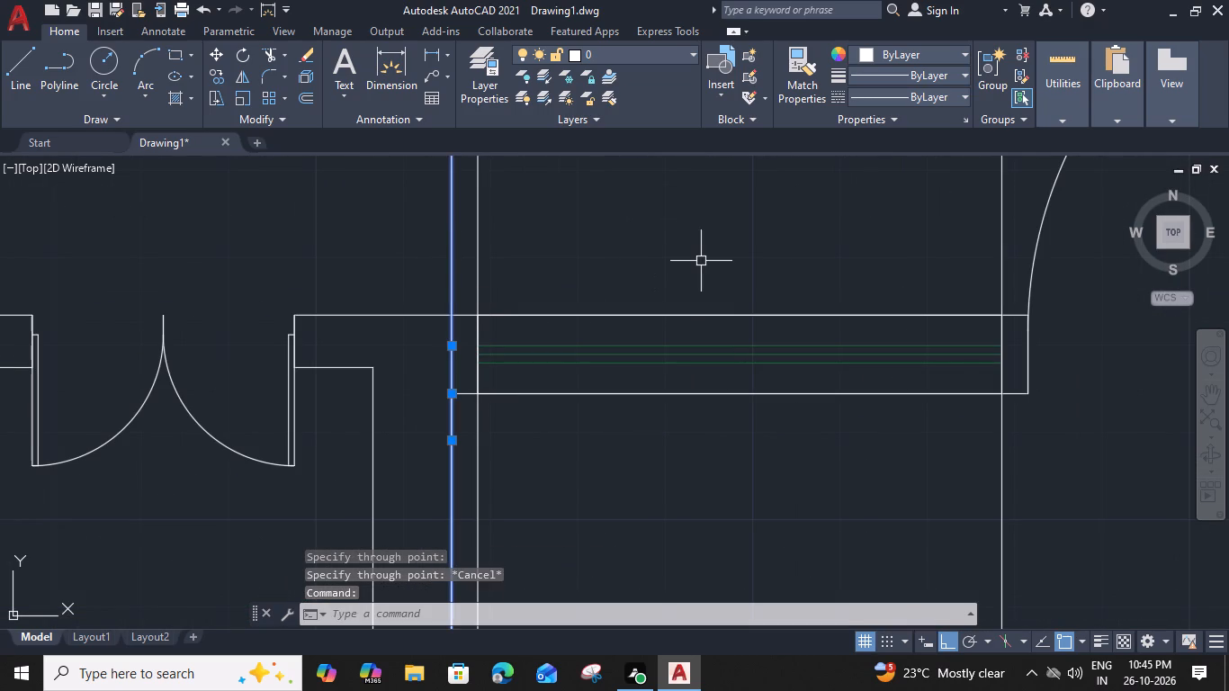
pyautogui.press('Delete')
# Draw a vertical construction line through the front corner of the ground-floor staircase at its UP end.
pyautogui.scroll(-3, 583, 460)
pyautogui.moveTo(581, 462); pyautogui.dragTo(594, 455, button='middle')
pyautogui.write('XL')
pyautogui.press('space')
pyautogui.write('V')
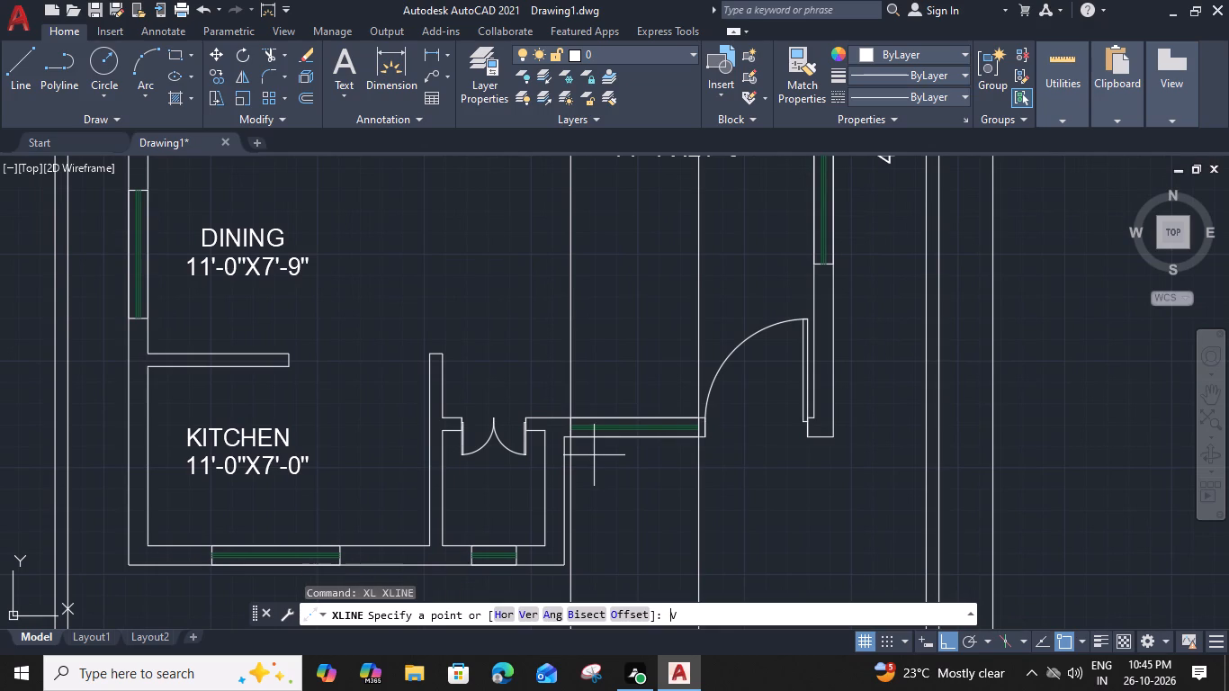
pyautogui.press('space')
pyautogui.scroll(-2, 593, 461)
pyautogui.moveTo(583, 477); pyautogui.dragTo(588, 295, button='middle')
pyautogui.scroll(4, 547, 456)
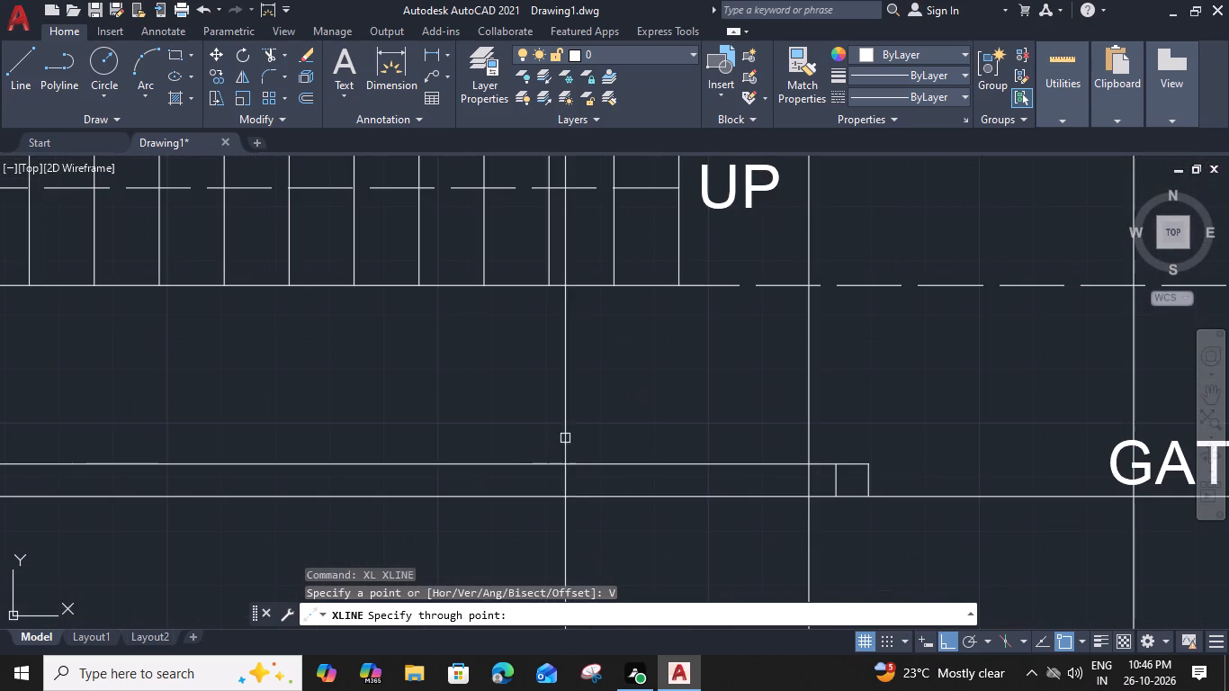
pyautogui.click(681, 293)
pyautogui.scroll(-3, 657, 305)
pyautogui.moveTo(511, 317); pyautogui.dragTo(549, 347, button='middle')
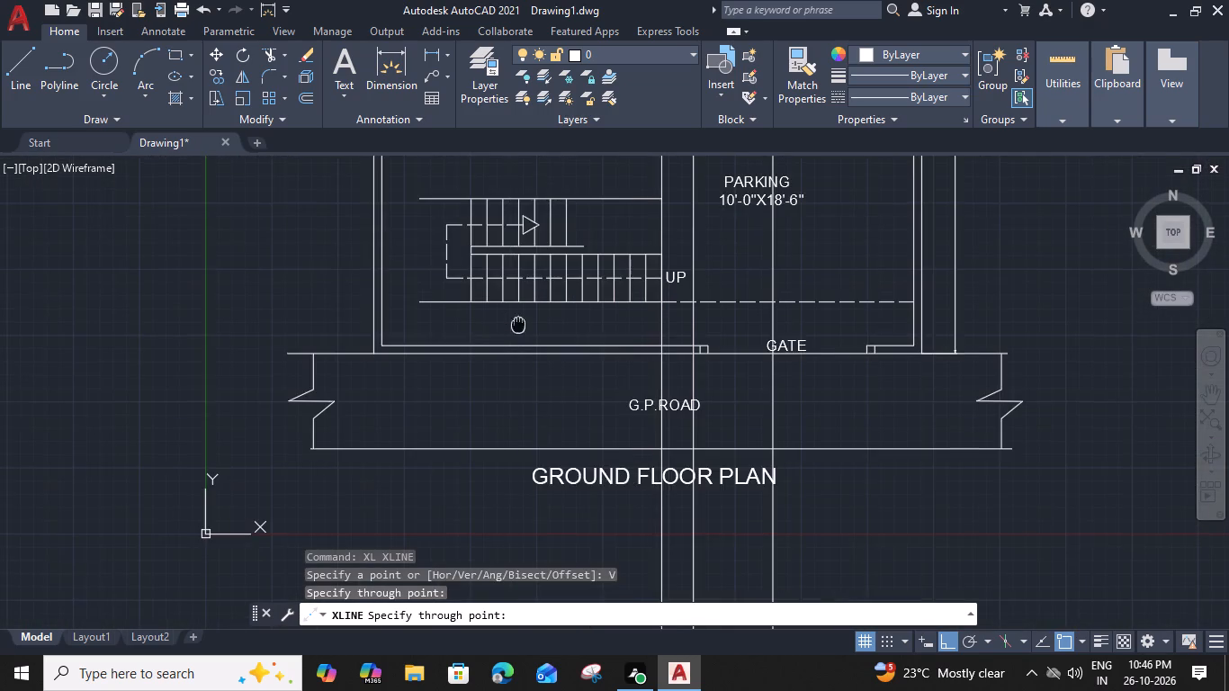
pyautogui.moveTo(549, 347); pyautogui.dragTo(586, 386, button='middle')
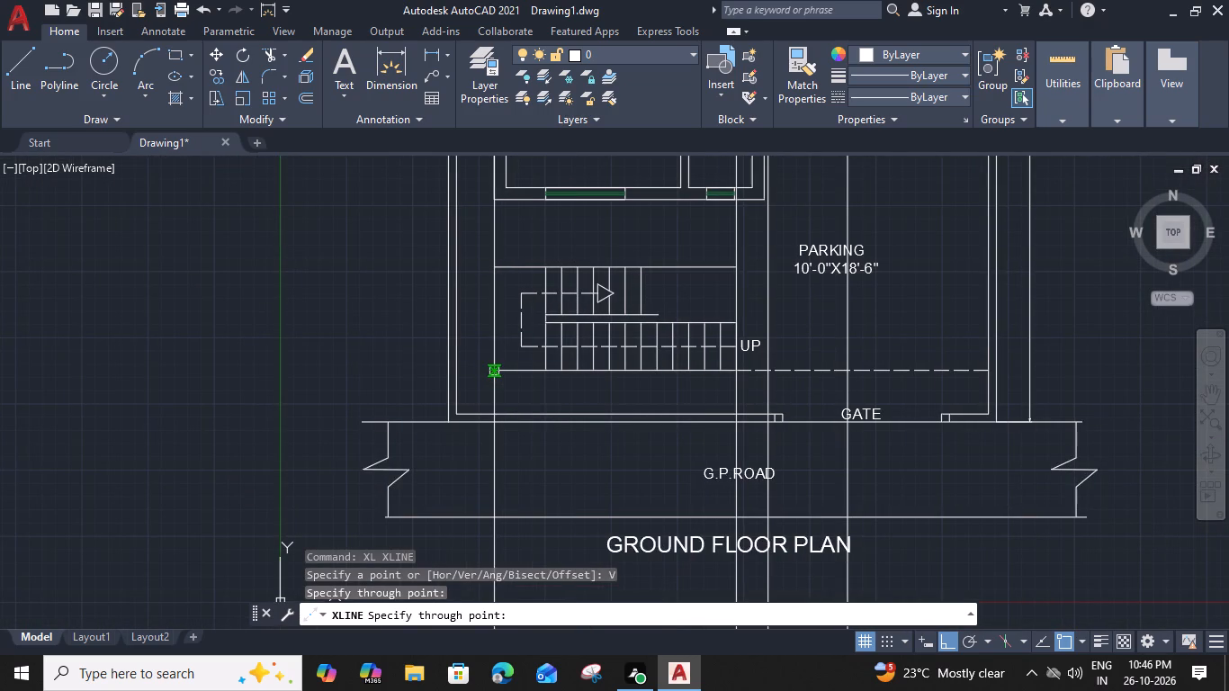
pyautogui.press('Escape')
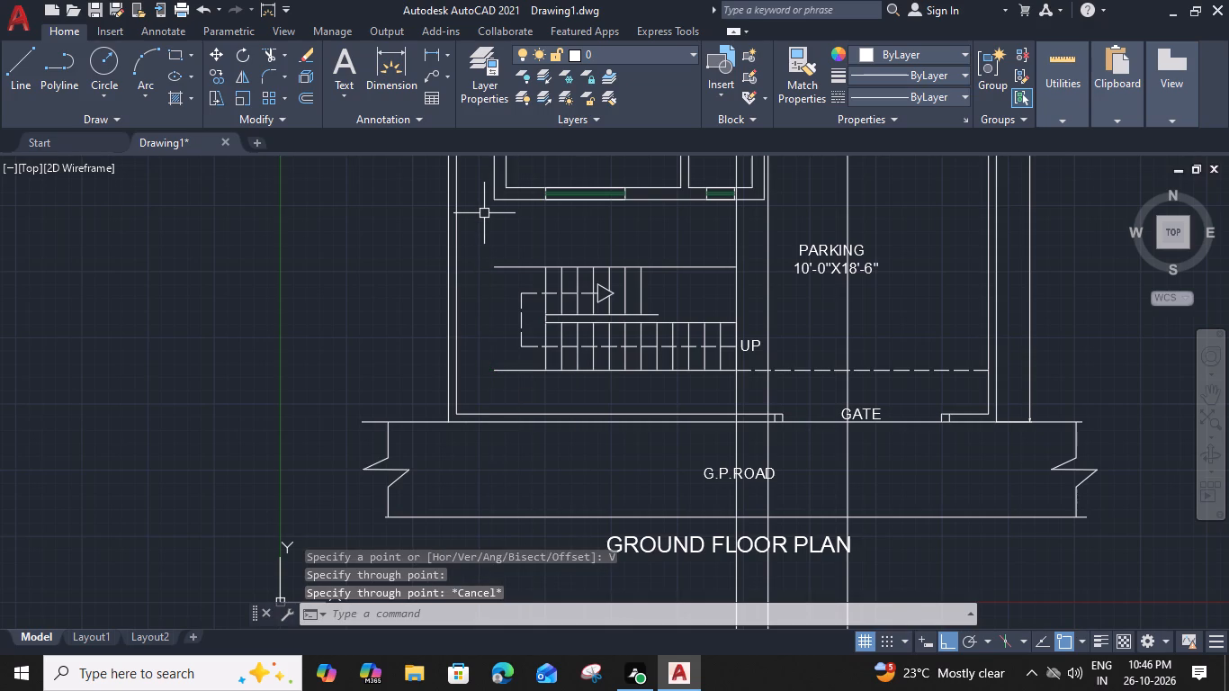
# Extend the outer left wall line below the kitchen to the front line of the staircase in the ground floor plan.
pyautogui.press('e')
pyautogui.write('X')
pyautogui.press('space')
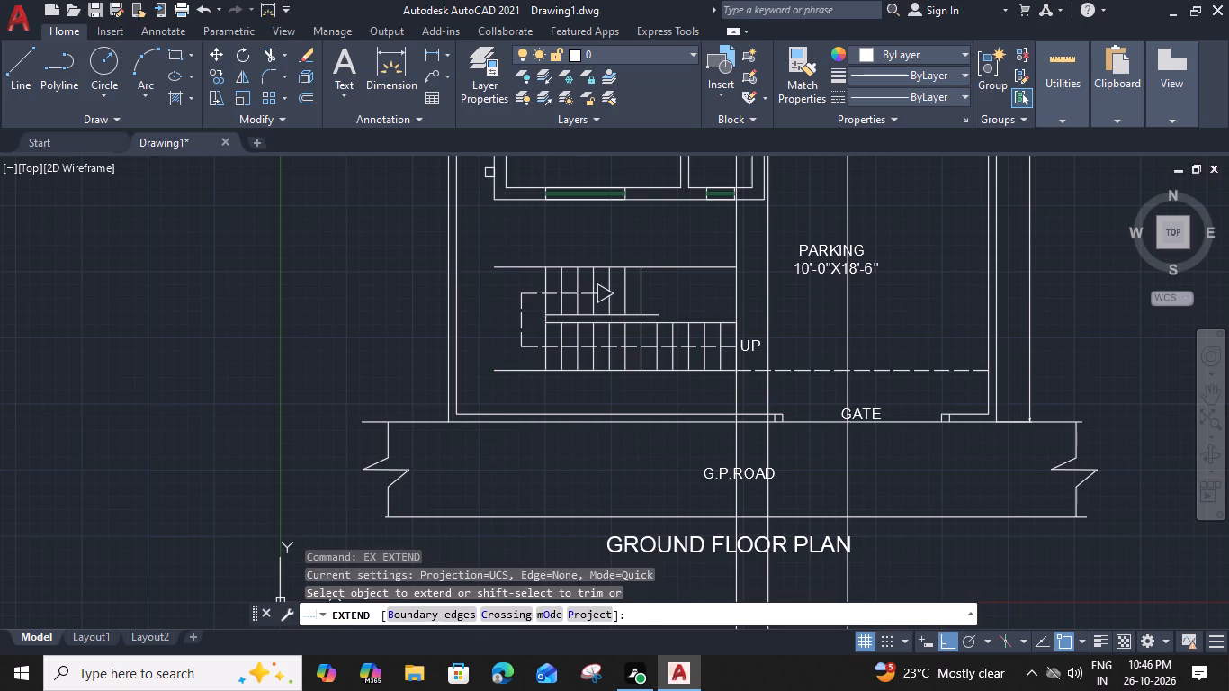
pyautogui.click(497, 170)
pyautogui.click(497, 230)
pyautogui.press('Escape')
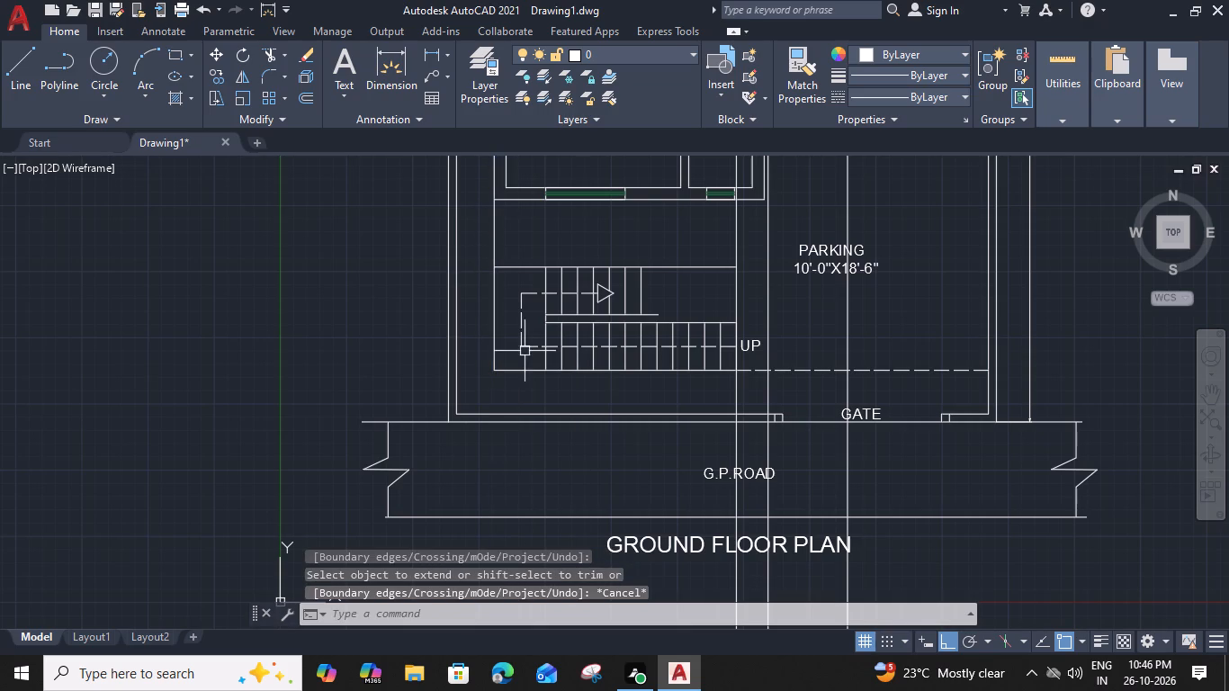
# Draw a vertical construction line through the left front corner of the ground-floor staircase.
pyautogui.write('XL')
pyautogui.press('space')
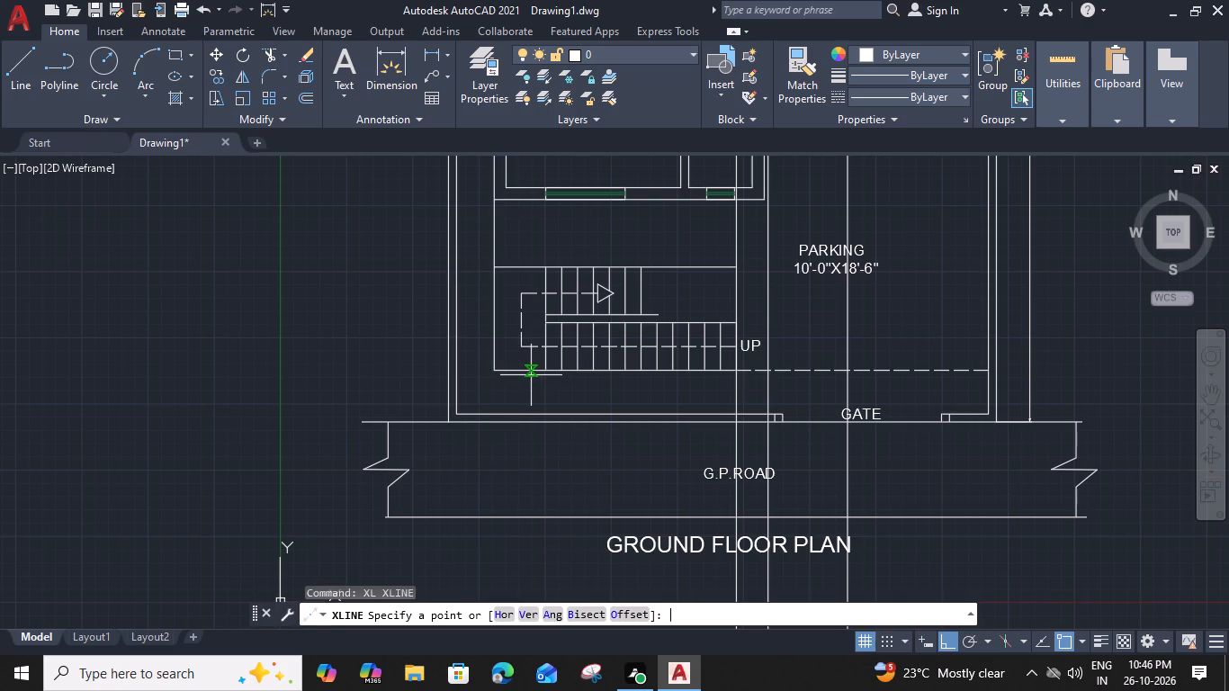
pyautogui.write('V')
pyautogui.press('space')
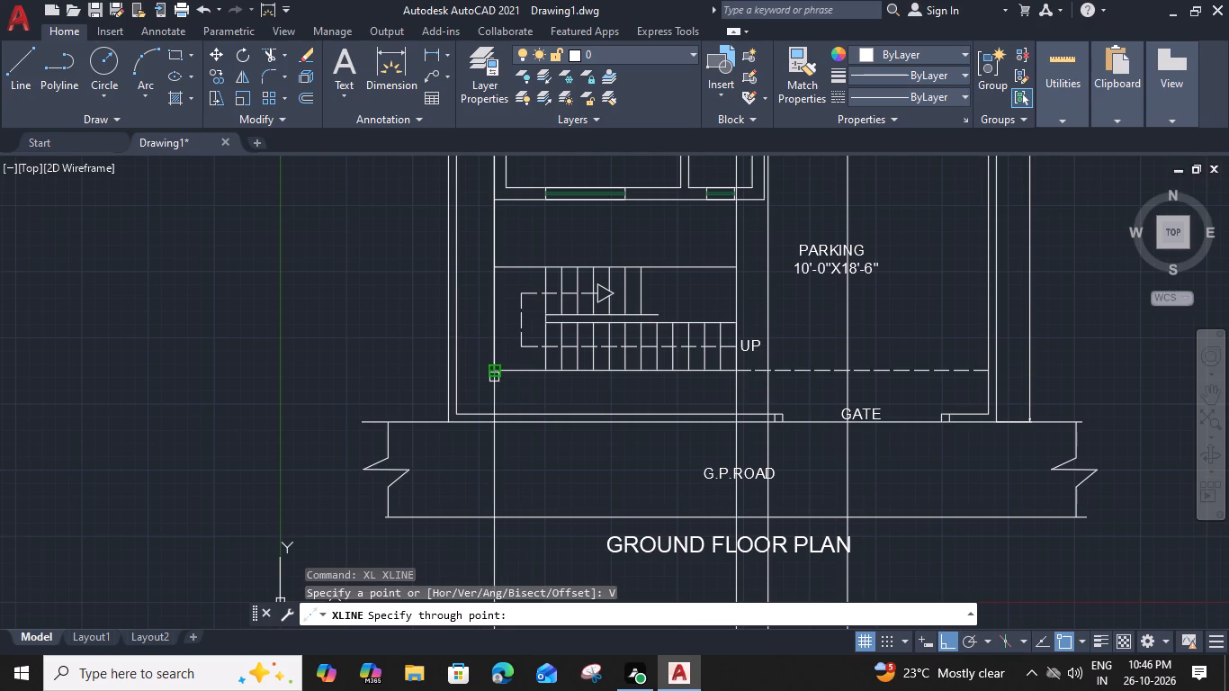
pyautogui.click(495, 372)
pyautogui.press('Escape')
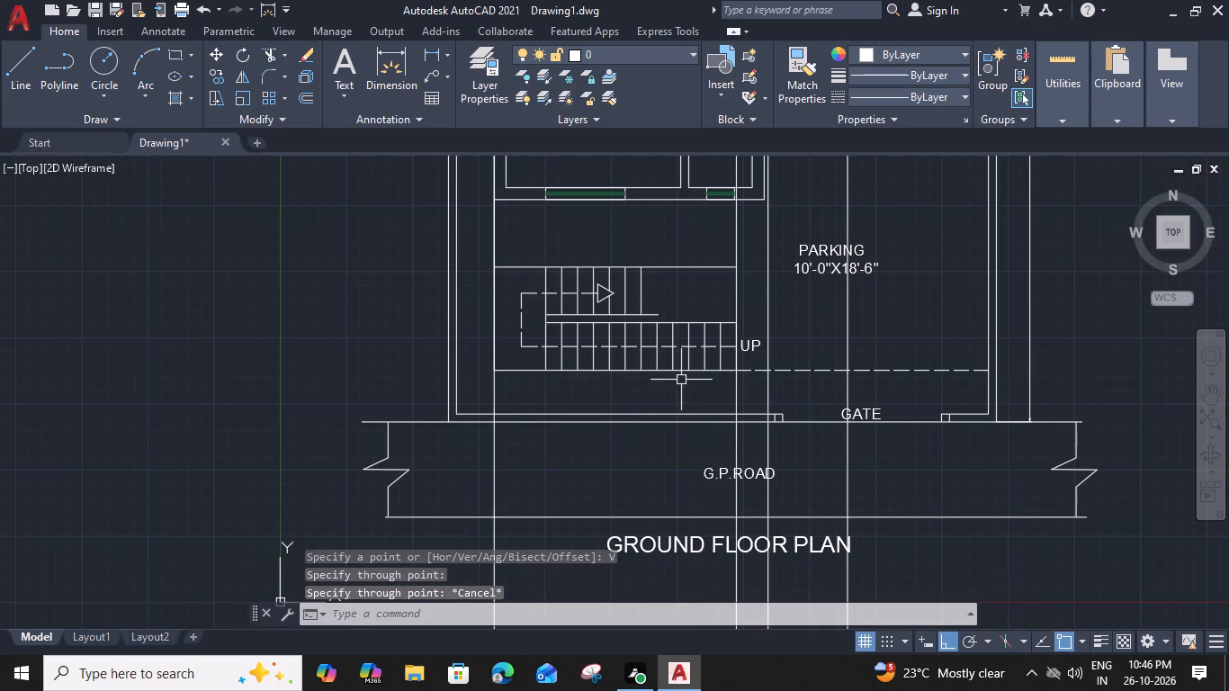
# Assign the two vertical construction lines at the staircase ends to the STEPS EV layer.
pyautogui.moveTo(681, 381); pyautogui.dragTo(671, 419, button='middle')
pyautogui.click(736, 426)
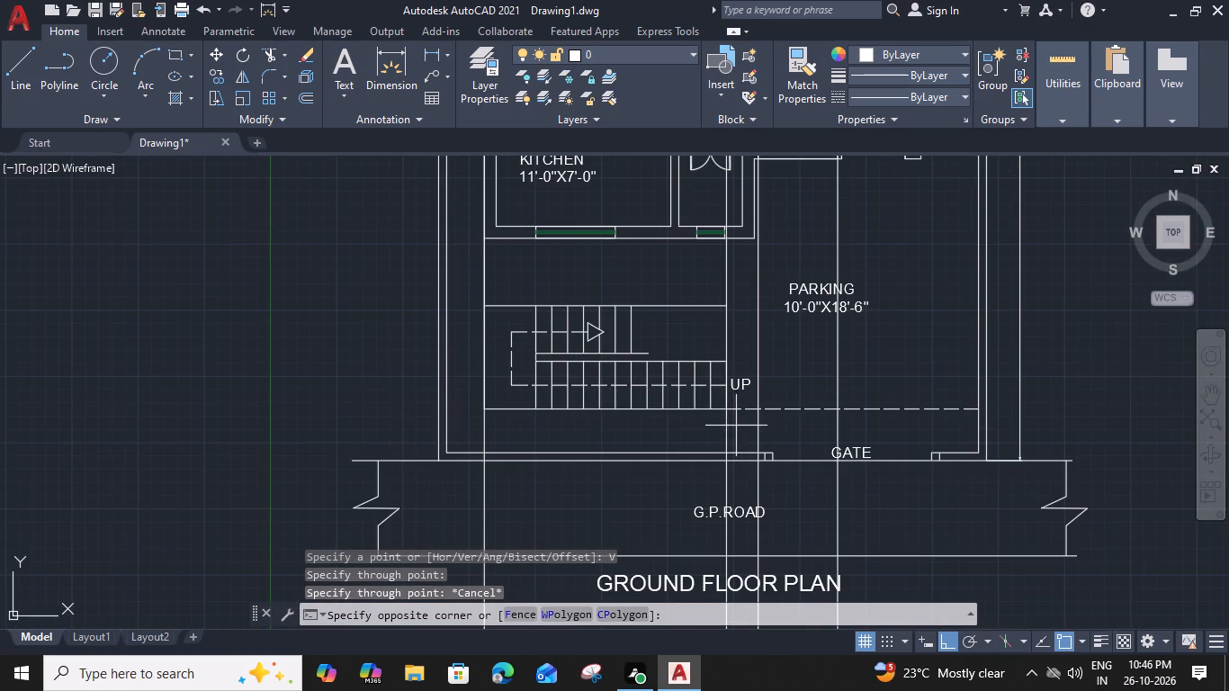
pyautogui.click(467, 433)
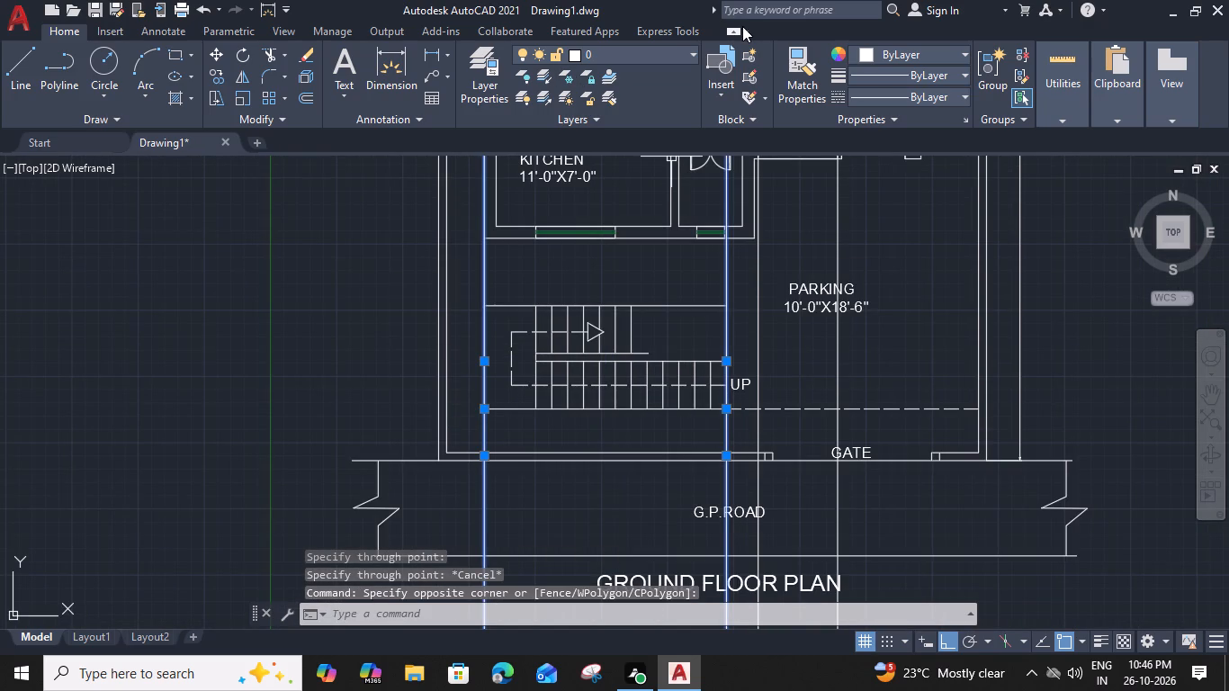
pyautogui.click(689, 54)
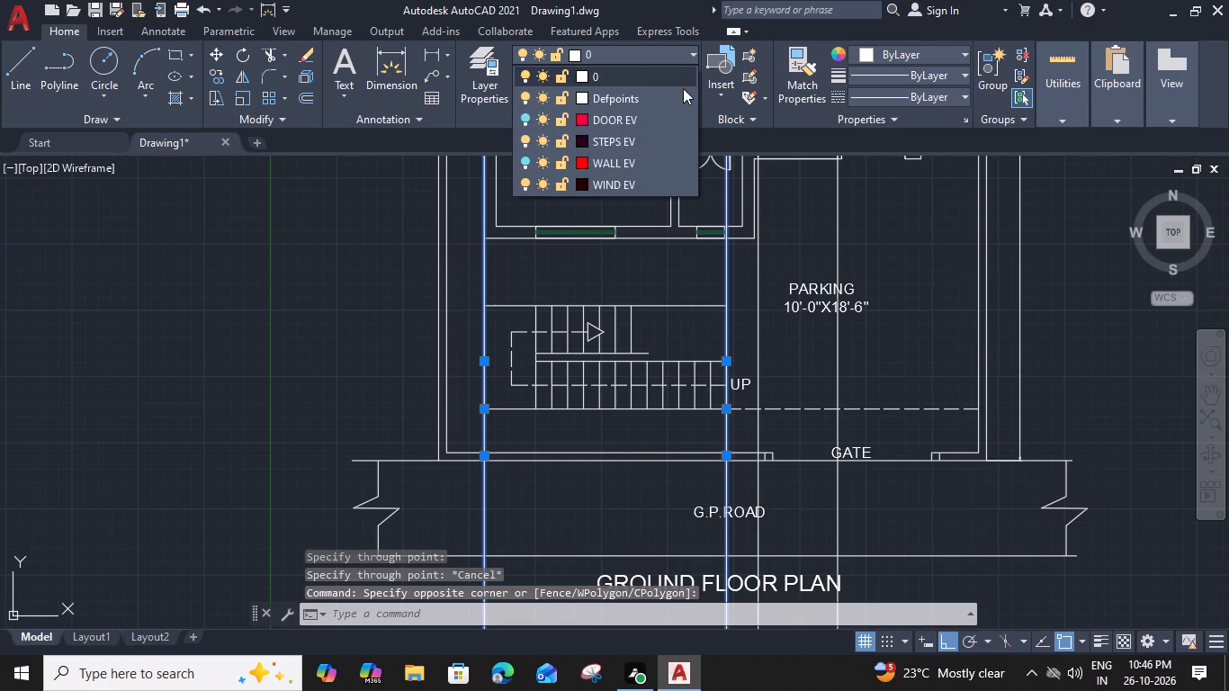
pyautogui.click(663, 139)
# Assign the two vertical construction lines from the hall's front window to the WIND EV layer.
pyautogui.moveTo(736, 331); pyautogui.dragTo(663, 319, button='middle')
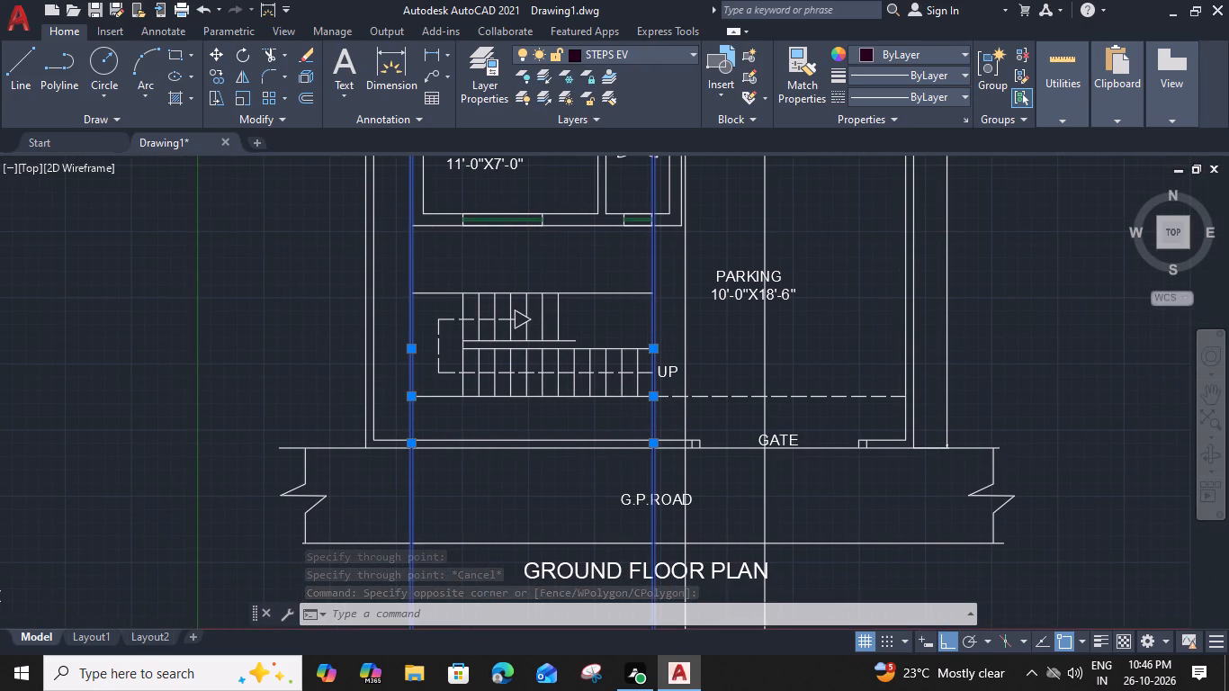
pyautogui.click(775, 323)
pyautogui.click(677, 340)
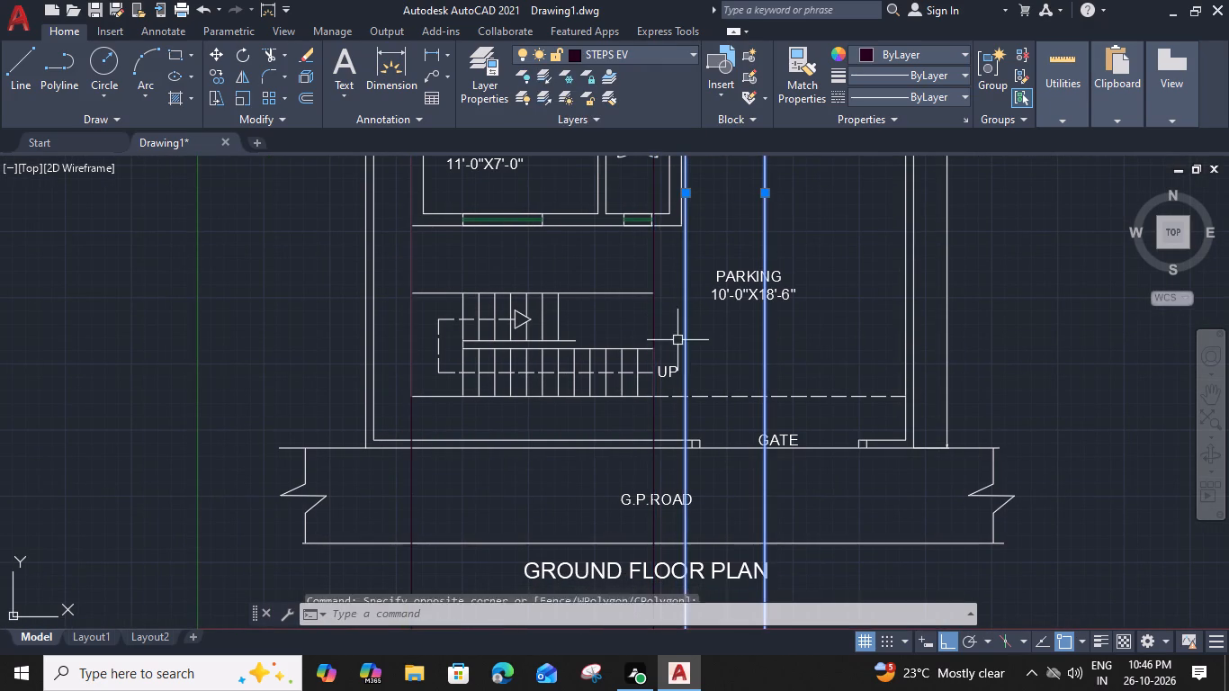
pyautogui.click(635, 51)
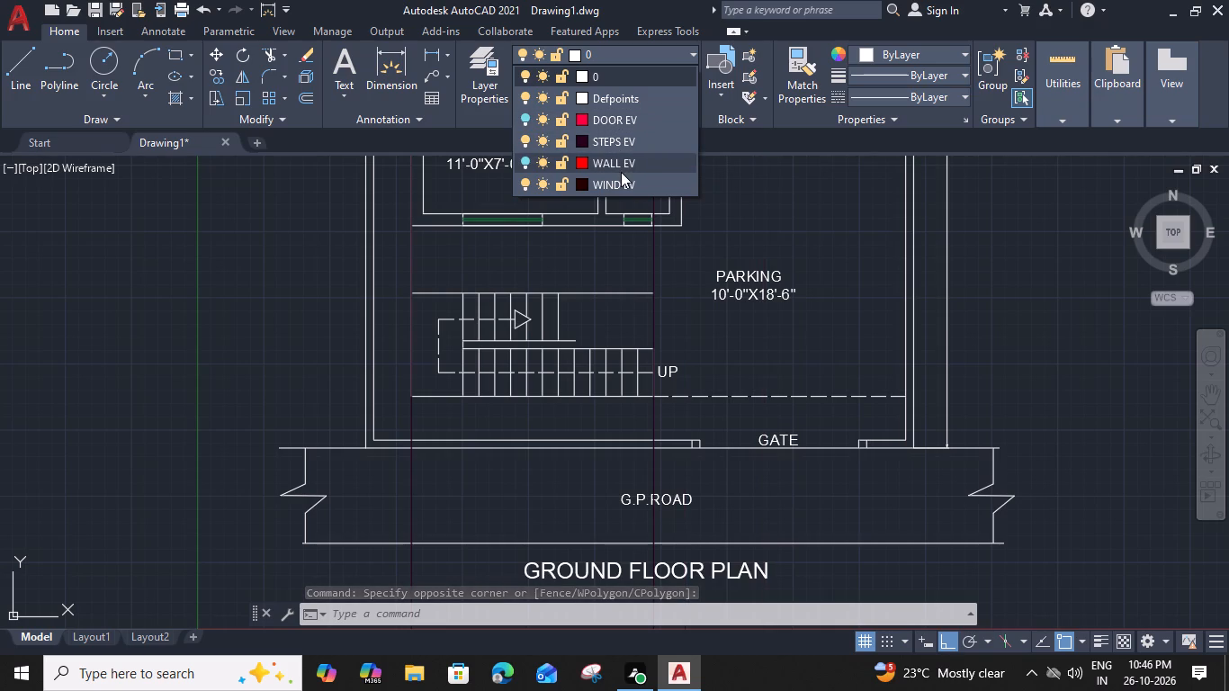
pyautogui.click(626, 188)
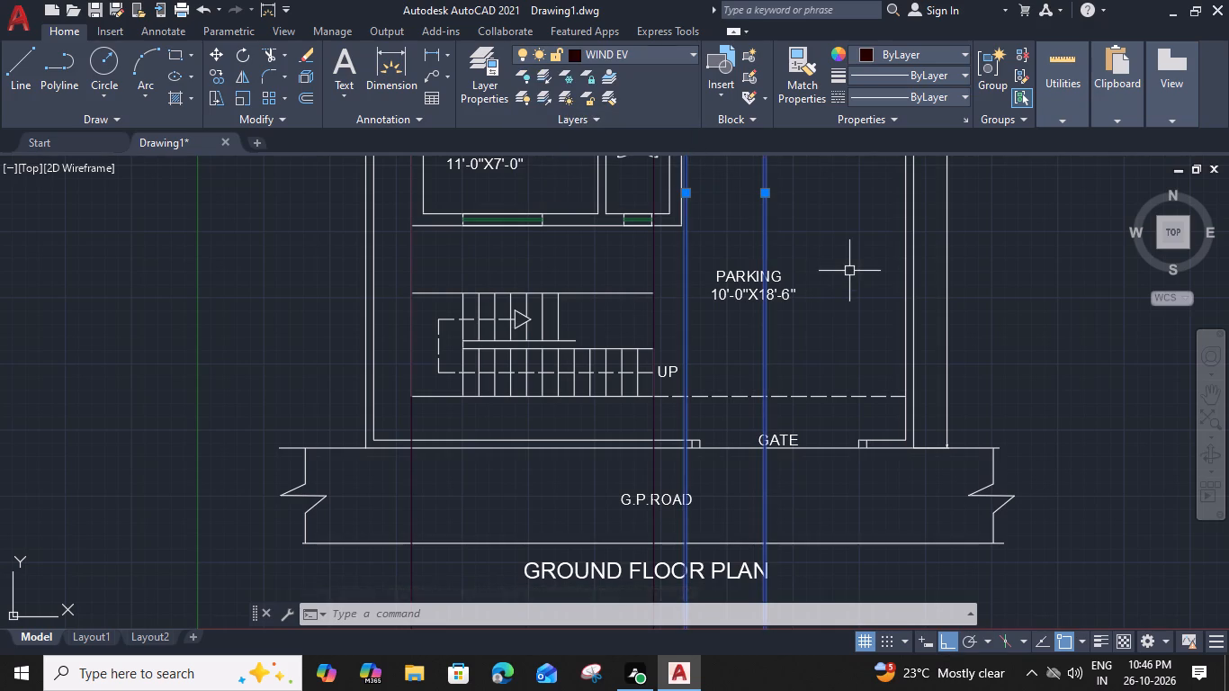
pyautogui.press('Escape')
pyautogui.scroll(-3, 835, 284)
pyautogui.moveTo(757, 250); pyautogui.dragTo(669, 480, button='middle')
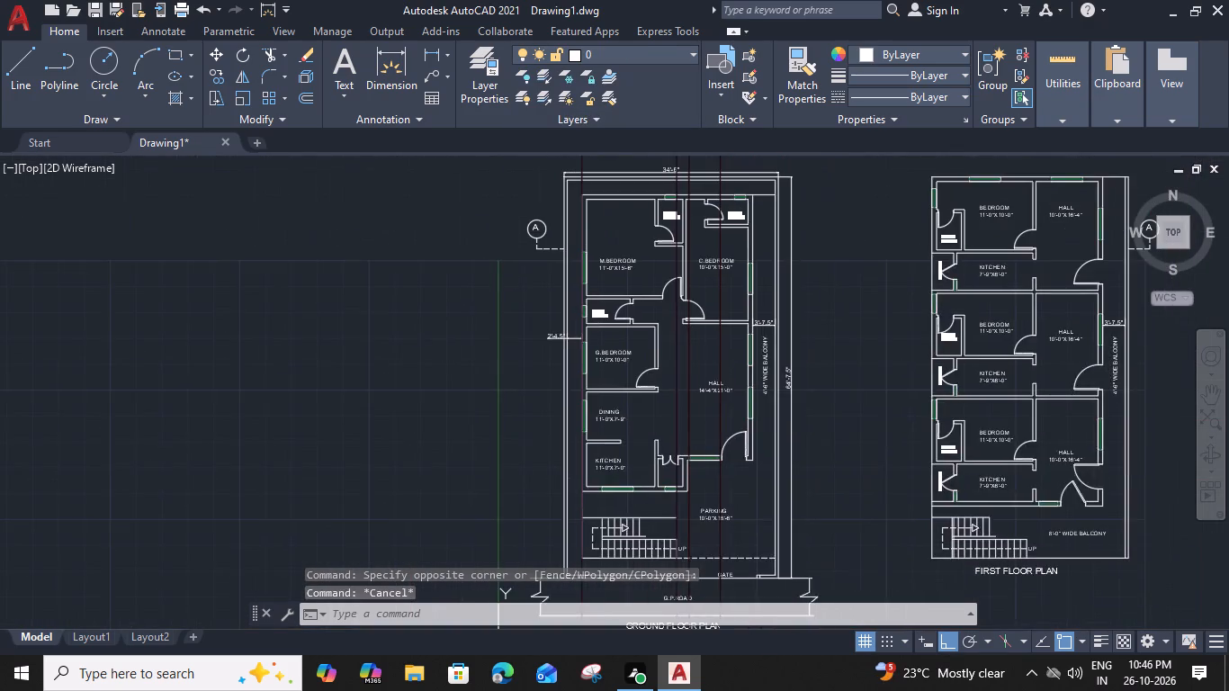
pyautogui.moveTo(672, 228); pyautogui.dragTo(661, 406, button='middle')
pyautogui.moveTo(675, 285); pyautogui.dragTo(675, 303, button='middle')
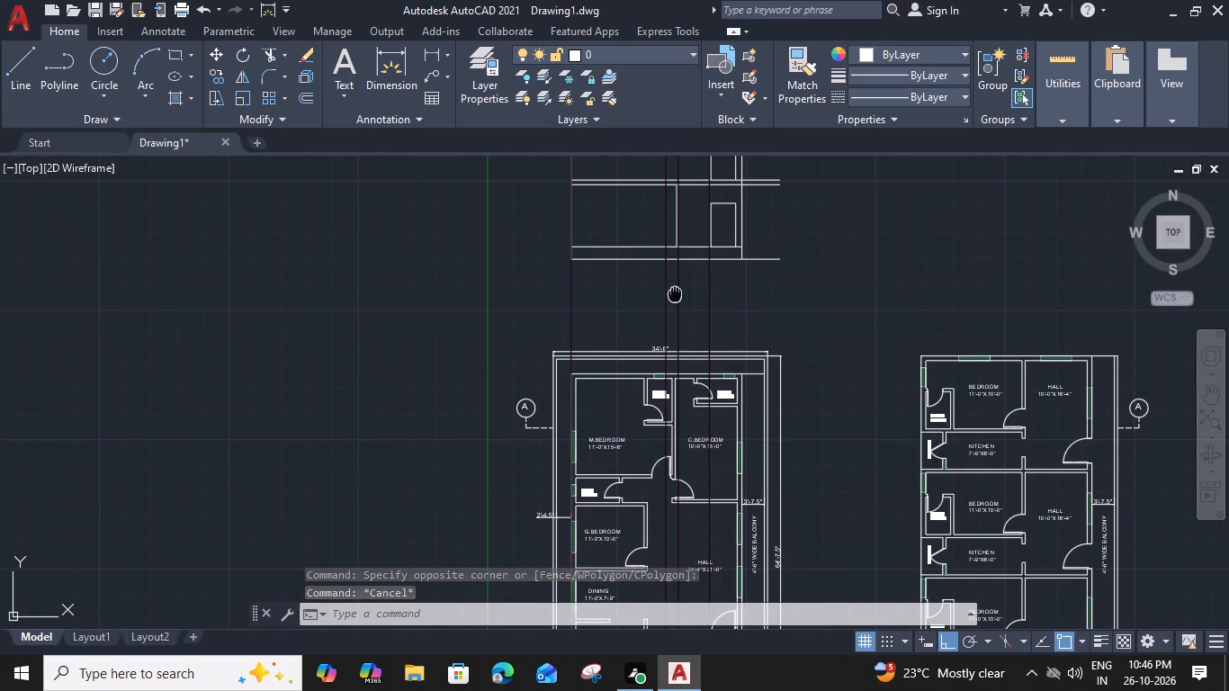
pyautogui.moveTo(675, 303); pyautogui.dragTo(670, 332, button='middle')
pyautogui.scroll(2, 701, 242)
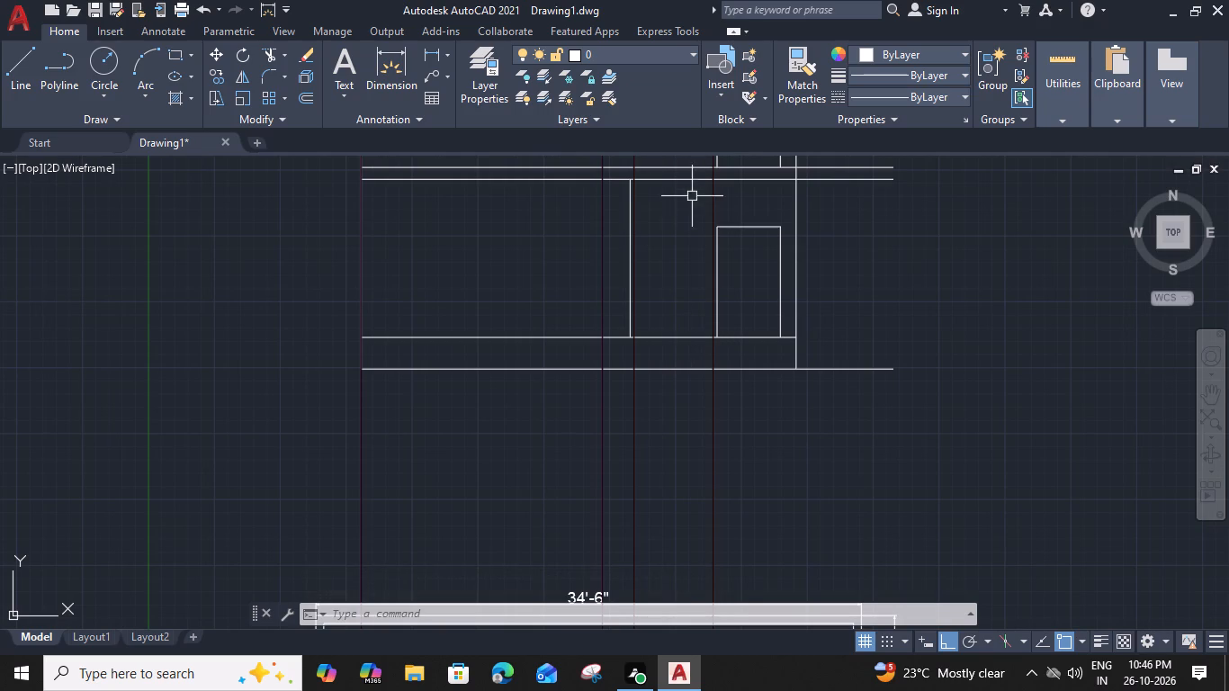
# Extend the front door's top line across the window projection lines and remove the short piece between window and door.
pyautogui.write('EX')
pyautogui.press('space')
pyautogui.click(740, 227)
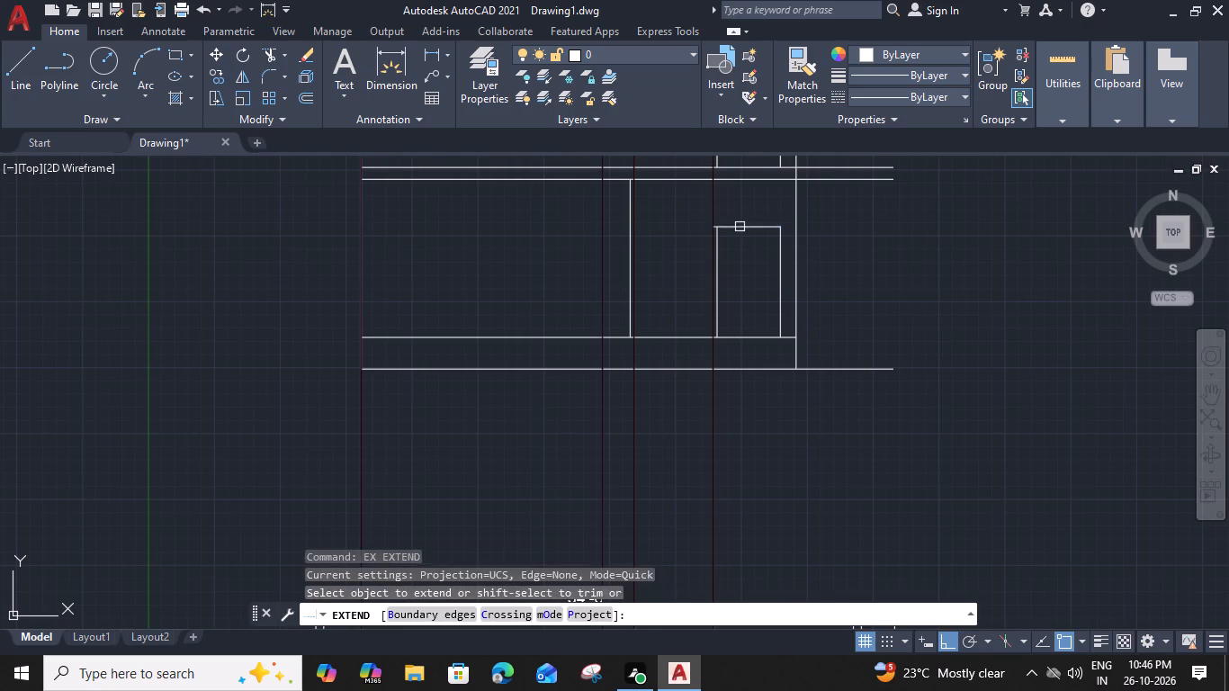
pyautogui.click(737, 227)
pyautogui.scroll(4, 722, 226)
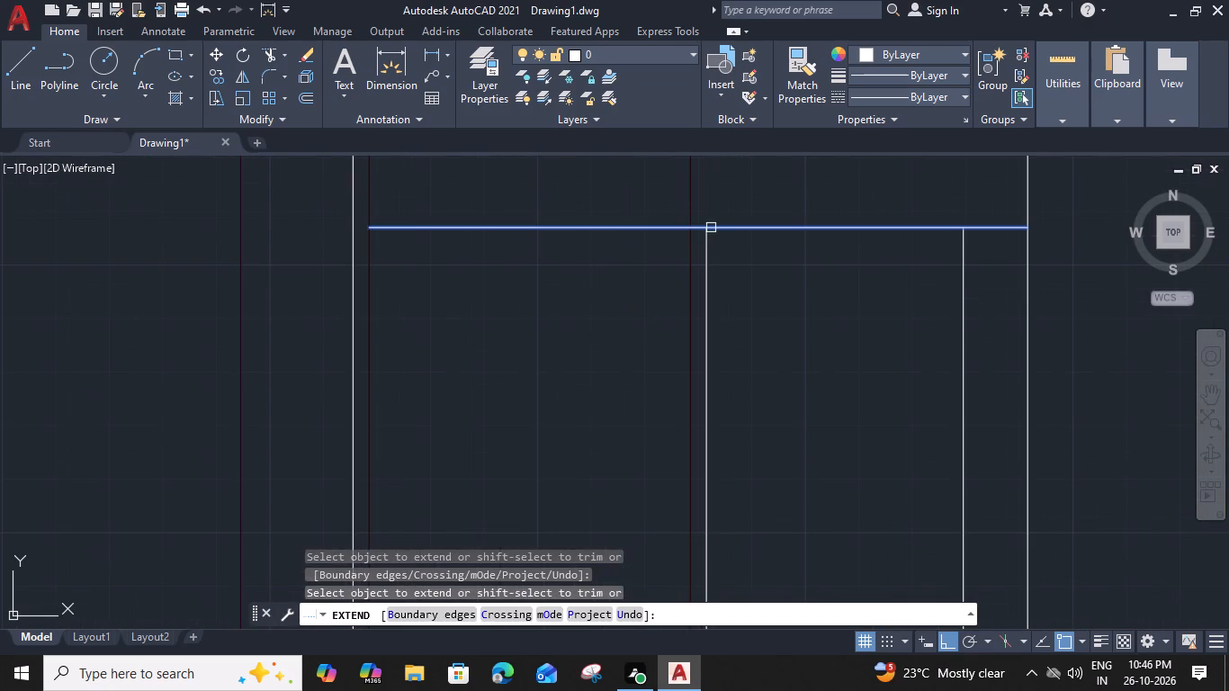
pyautogui.keyDown('shift'); pyautogui.click(697, 225); pyautogui.keyUp('shift')
pyautogui.press('Escape')
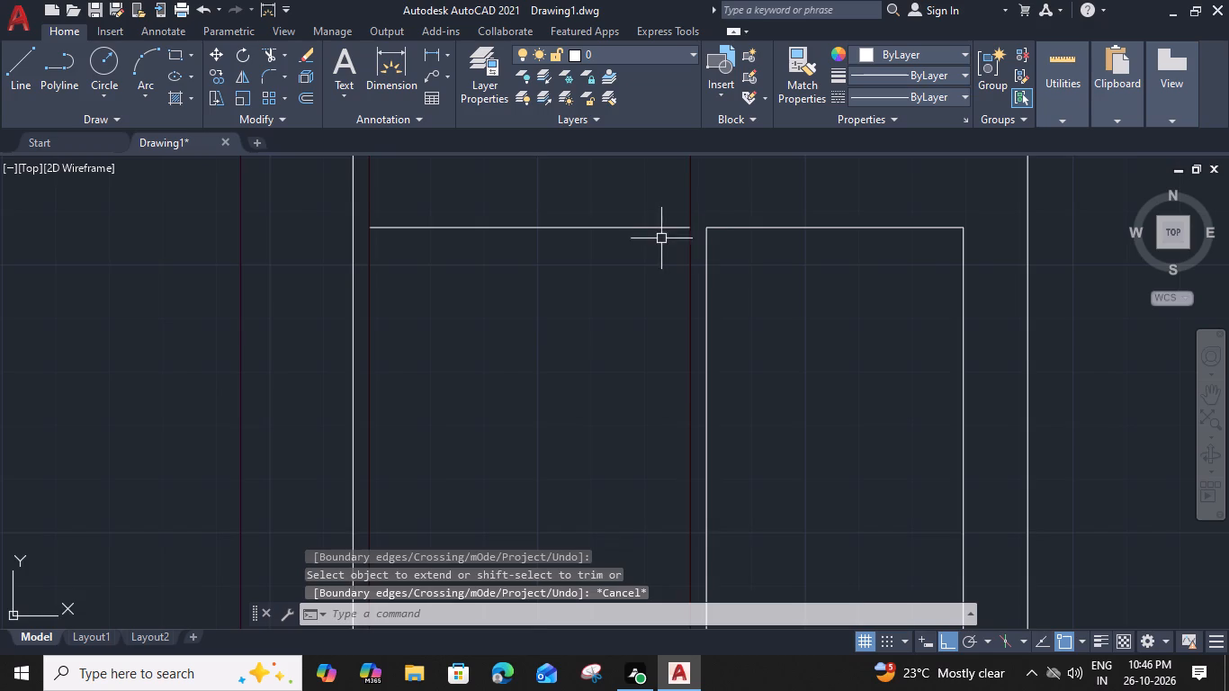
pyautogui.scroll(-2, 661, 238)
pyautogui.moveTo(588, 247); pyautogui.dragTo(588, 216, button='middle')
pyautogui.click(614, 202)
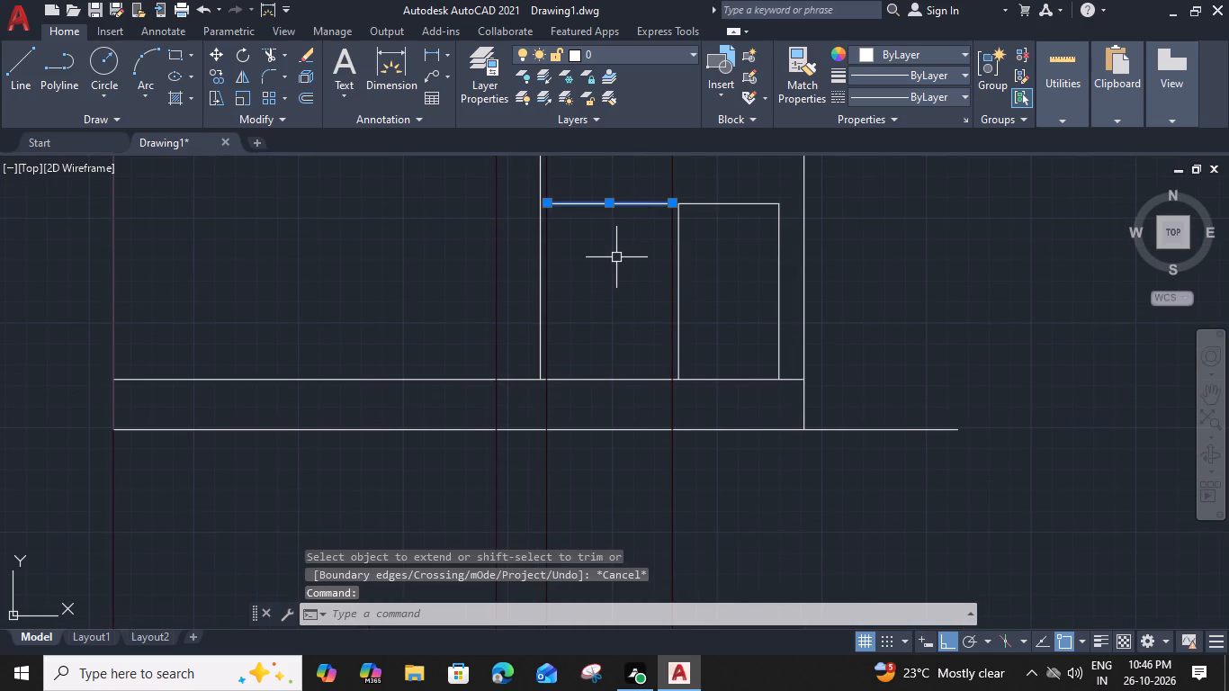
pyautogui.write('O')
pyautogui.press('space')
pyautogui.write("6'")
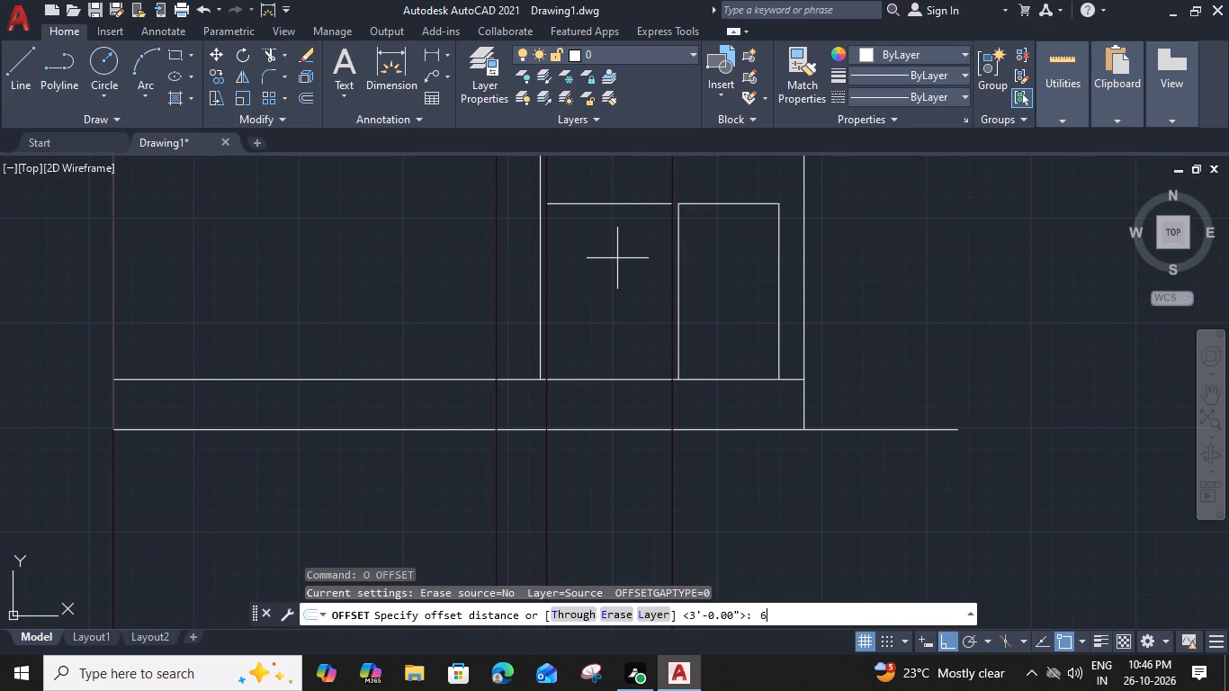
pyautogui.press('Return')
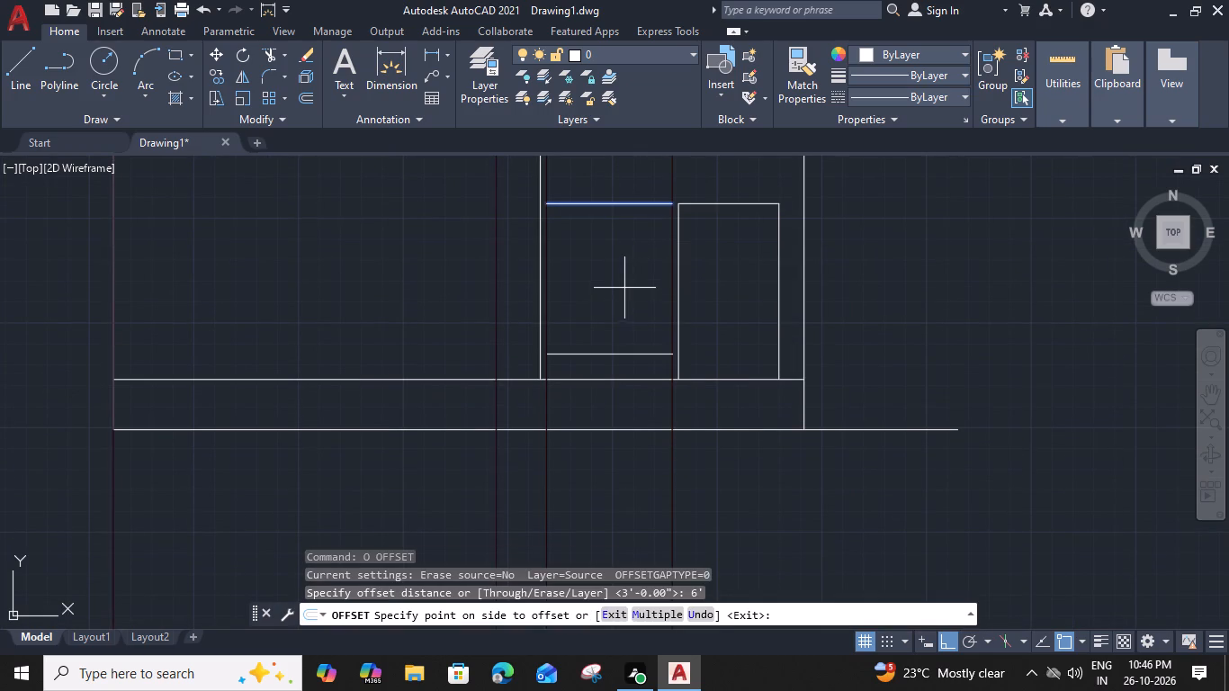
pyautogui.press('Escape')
# Offset the window's top line 5' downward to make the sill line.
pyautogui.click(620, 199)
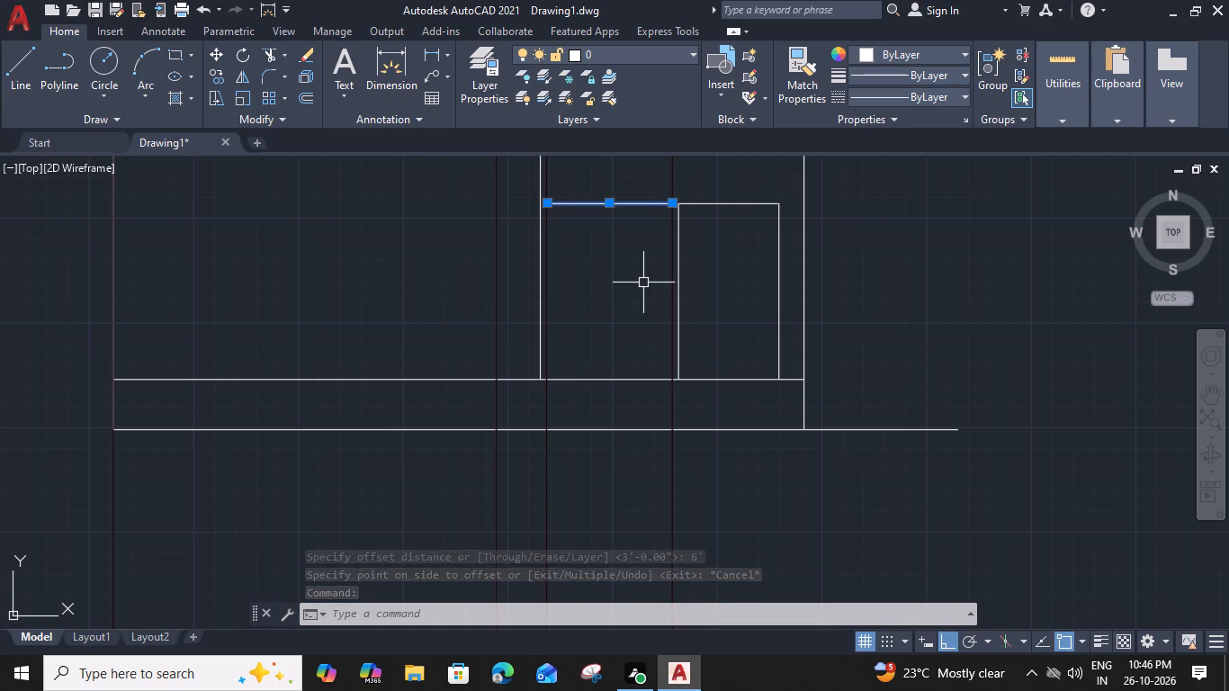
pyautogui.write("O 5'")
pyautogui.press('space')
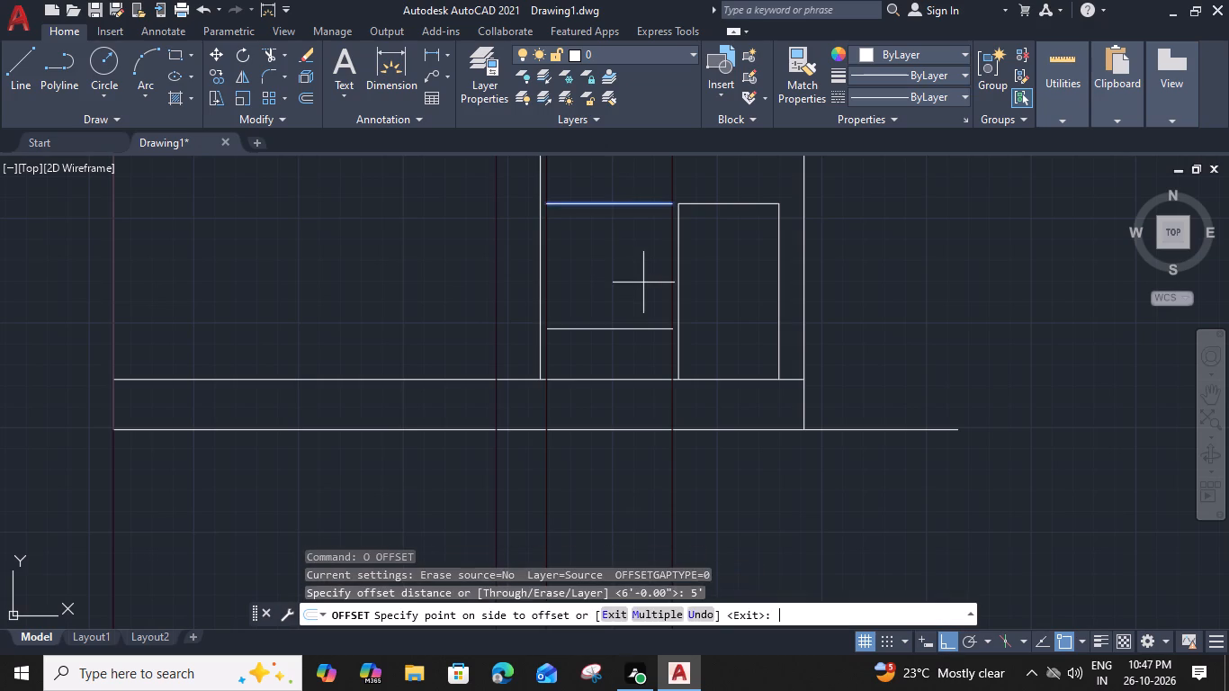
pyautogui.click(643, 310)
pyautogui.press('Escape')
# Draw the two vertical side lines of the window between its top line and sill line.
pyautogui.press('l')
pyautogui.press('space')
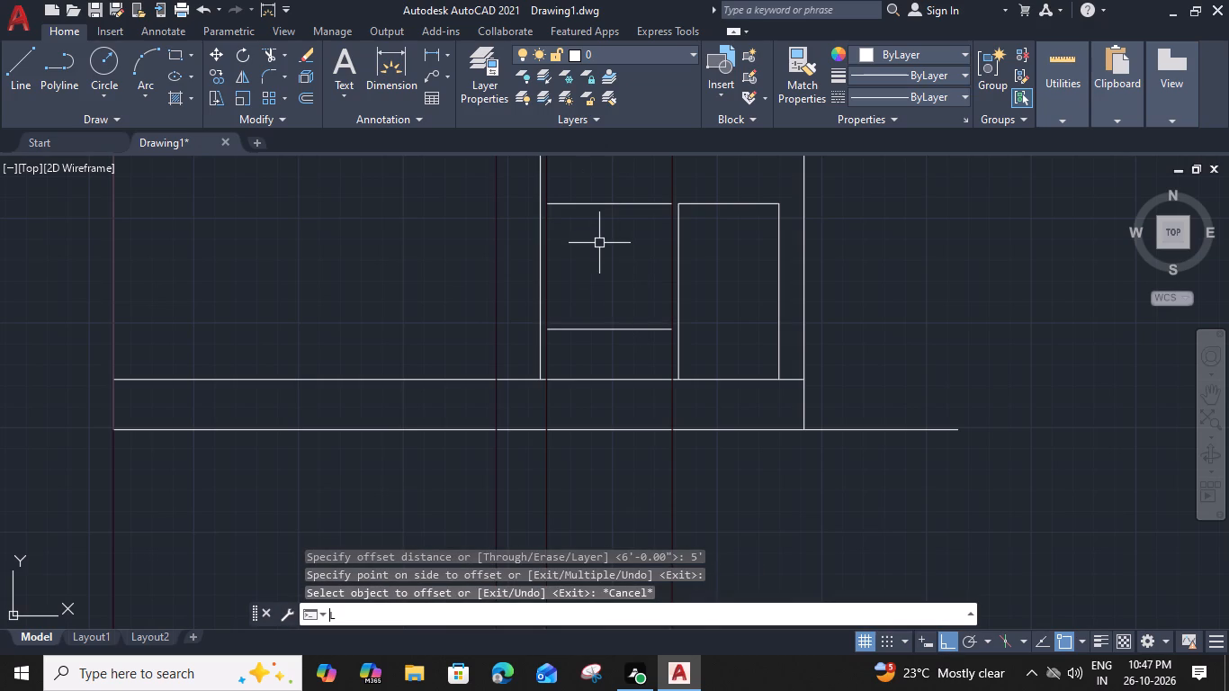
pyautogui.click(668, 207)
pyautogui.click(671, 332)
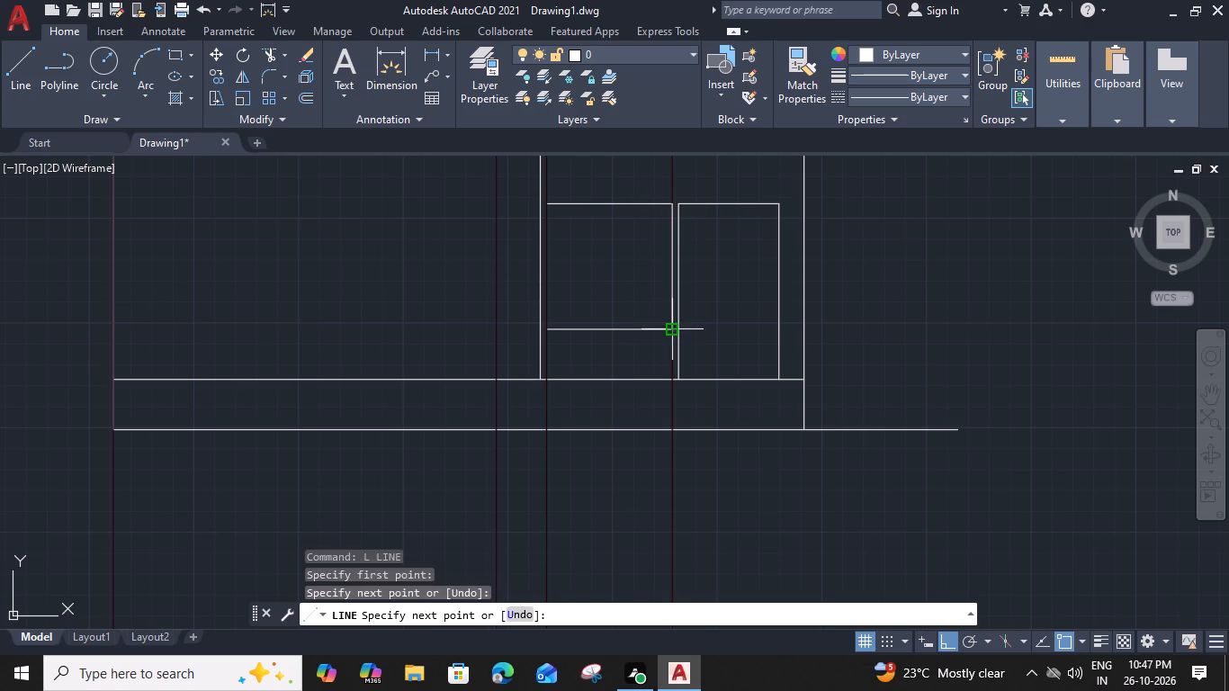
pyautogui.press('space')
pyautogui.press('space')
pyautogui.click(546, 204)
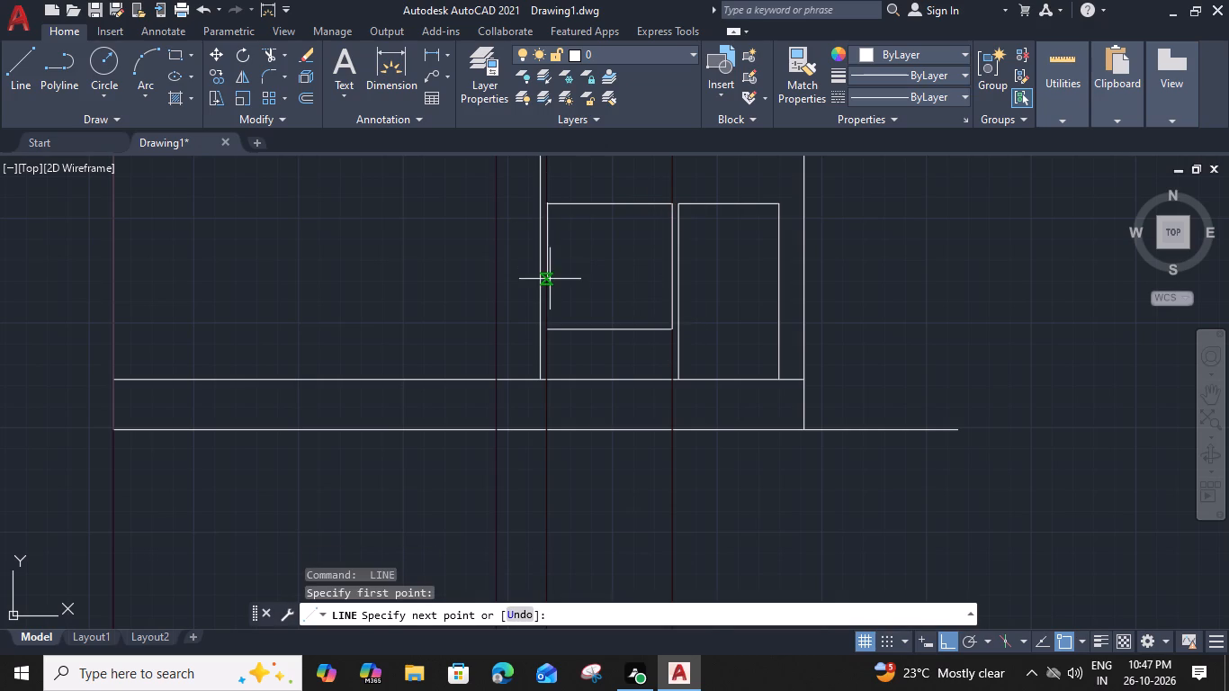
pyautogui.click(551, 328)
pyautogui.press('space')
pyautogui.press('Escape')
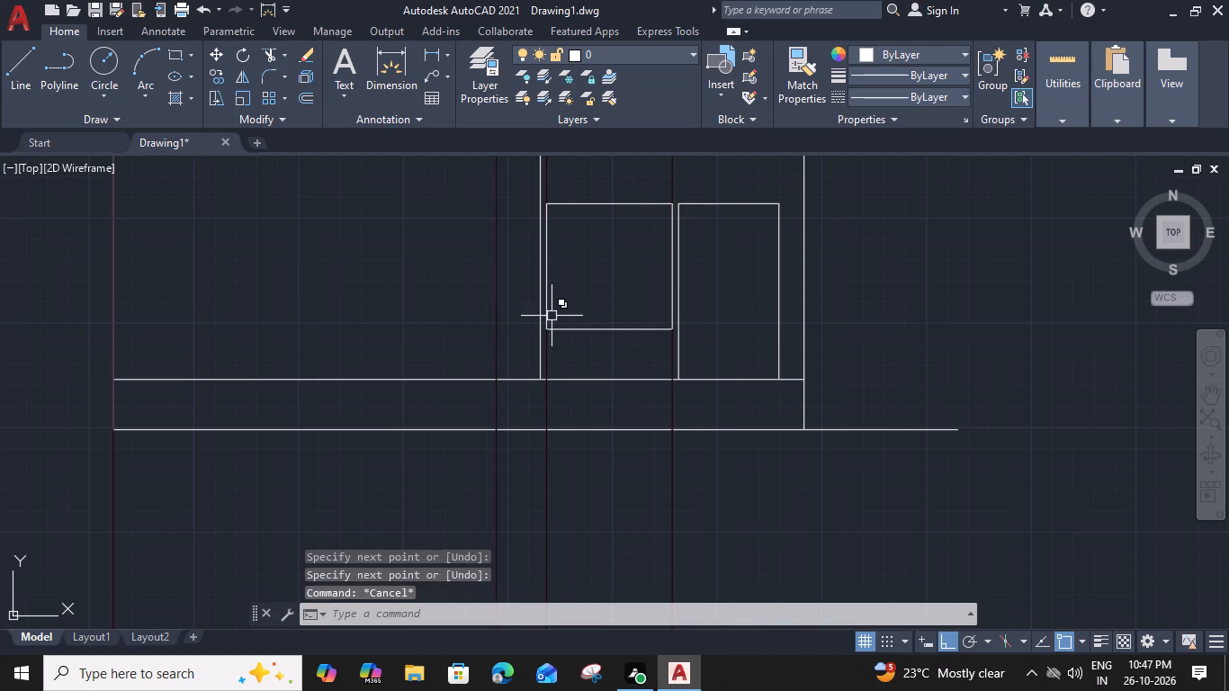
# Draw a vertical and a horizontal centre line through the window between the midpoints of its sides.
pyautogui.press('l')
pyautogui.press('space')
pyautogui.click(607, 204)
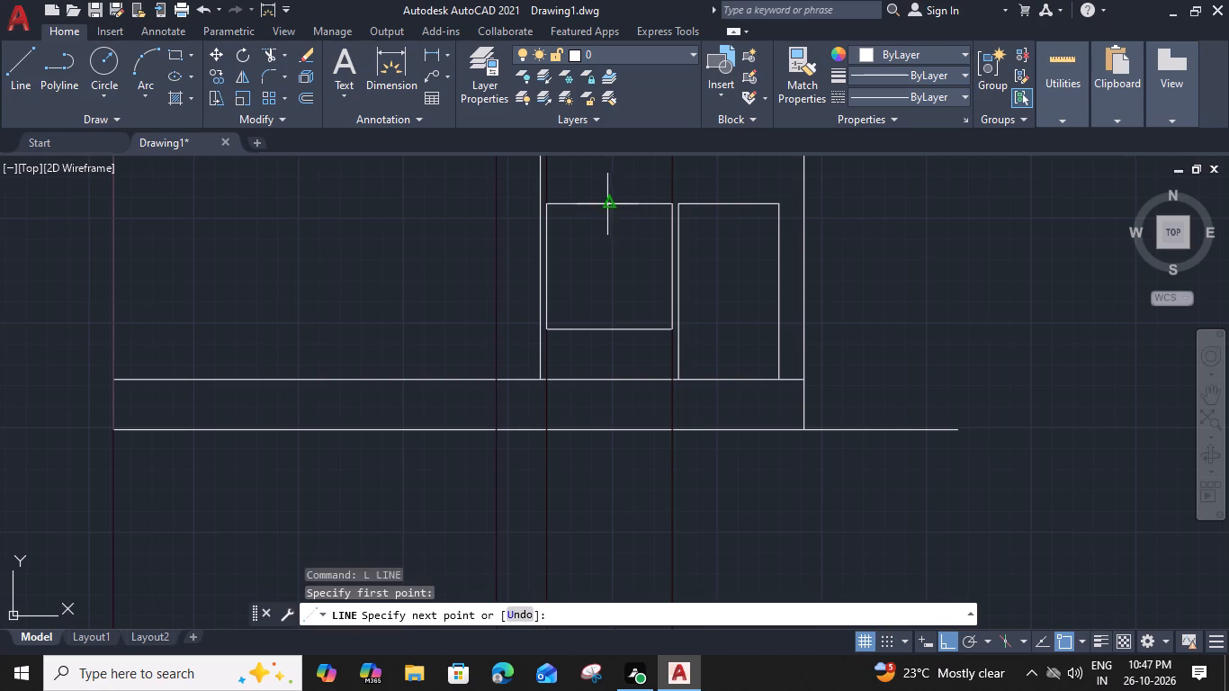
pyautogui.click(610, 330)
pyautogui.press('space')
pyautogui.press('space')
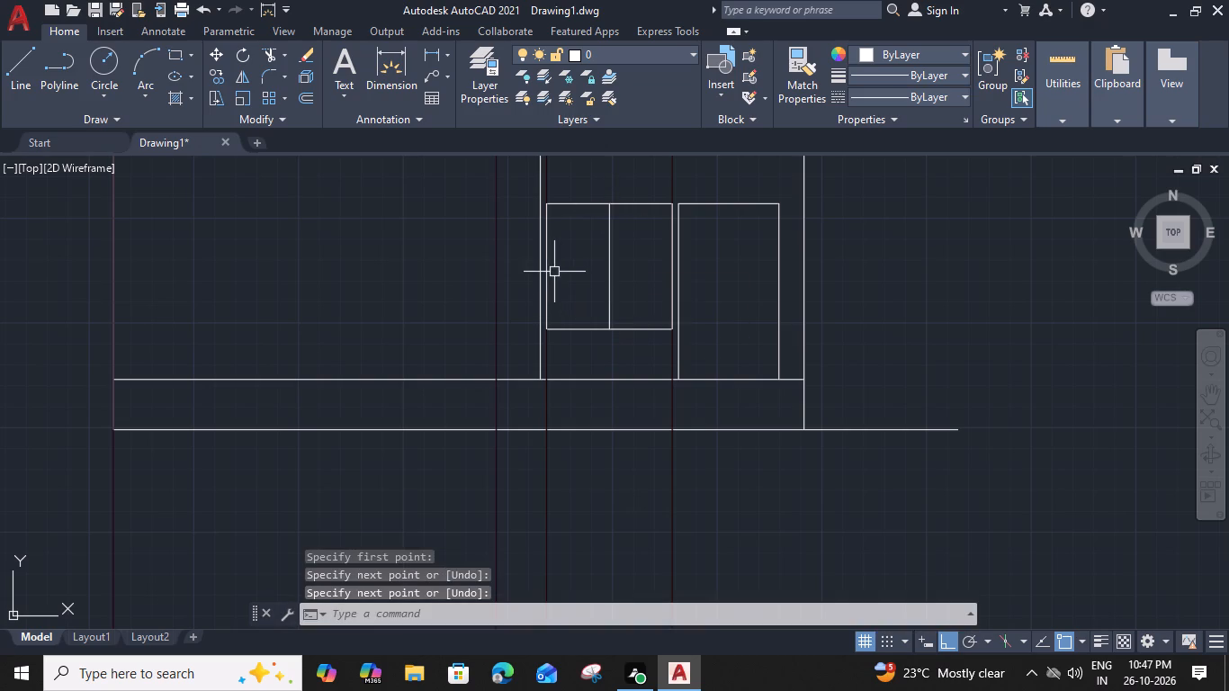
pyautogui.click(549, 265)
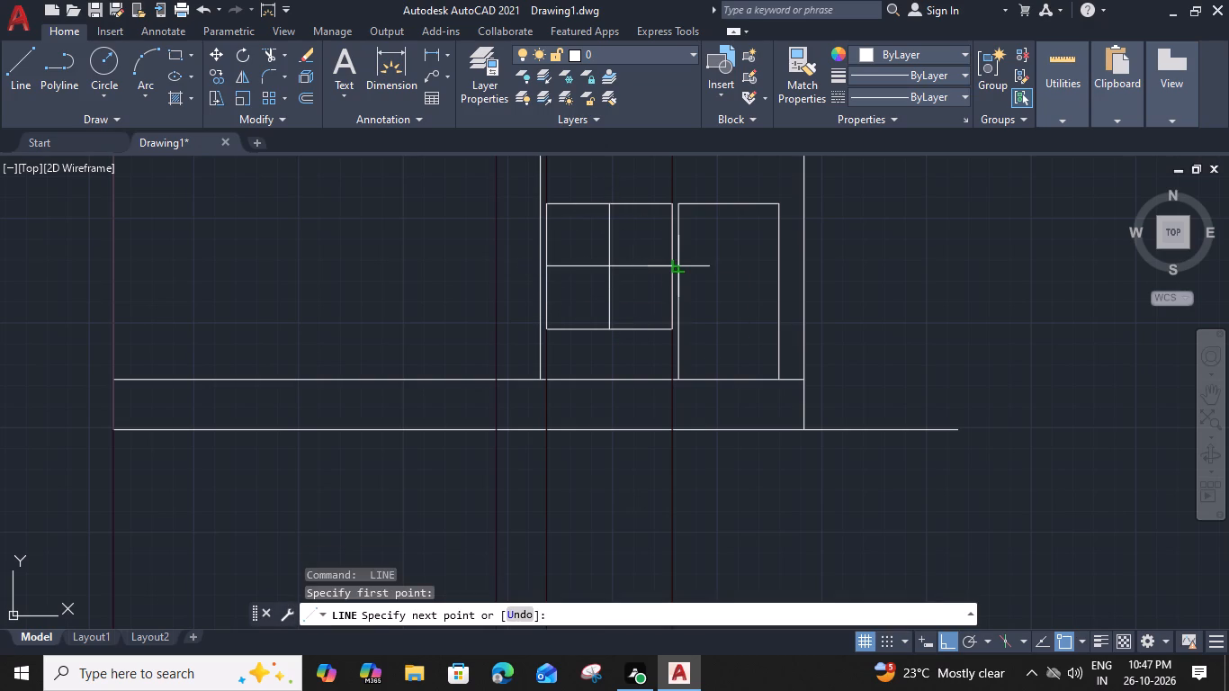
pyautogui.click(670, 262)
pyautogui.press('space')
# Offset the window's vertical centre line 1" to both sides.
pyautogui.scroll(2, 608, 251)
pyautogui.click(608, 251)
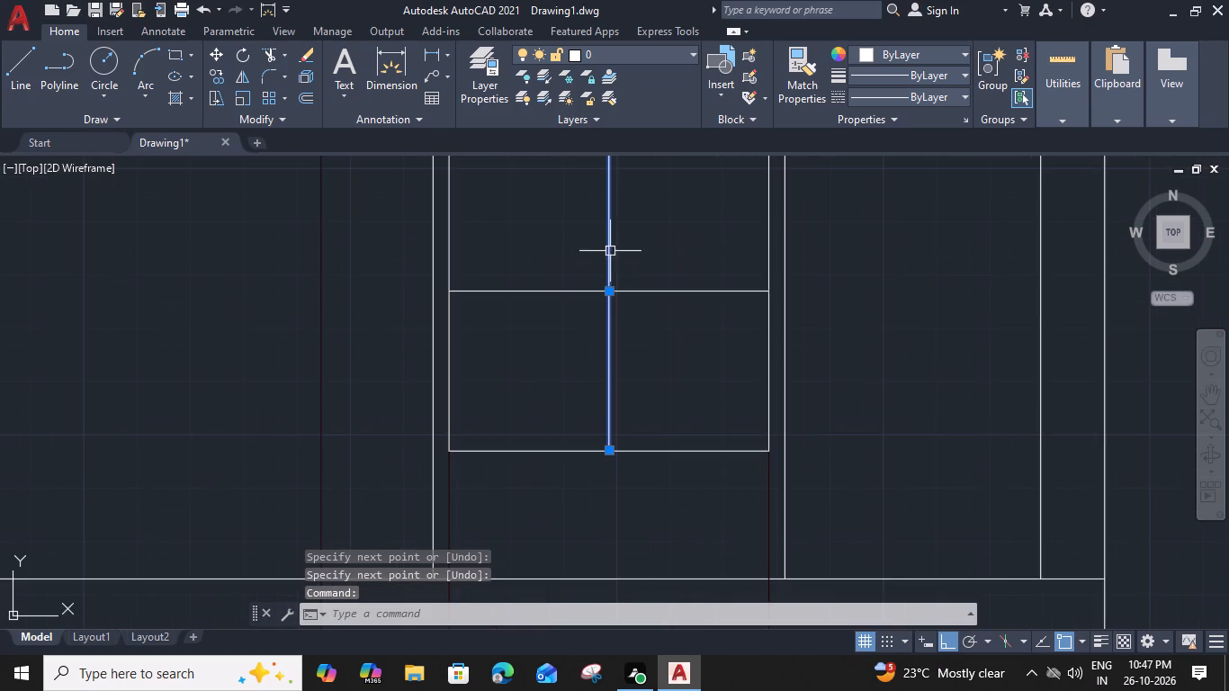
pyautogui.press('o')
pyautogui.press('space')
pyautogui.write('0')
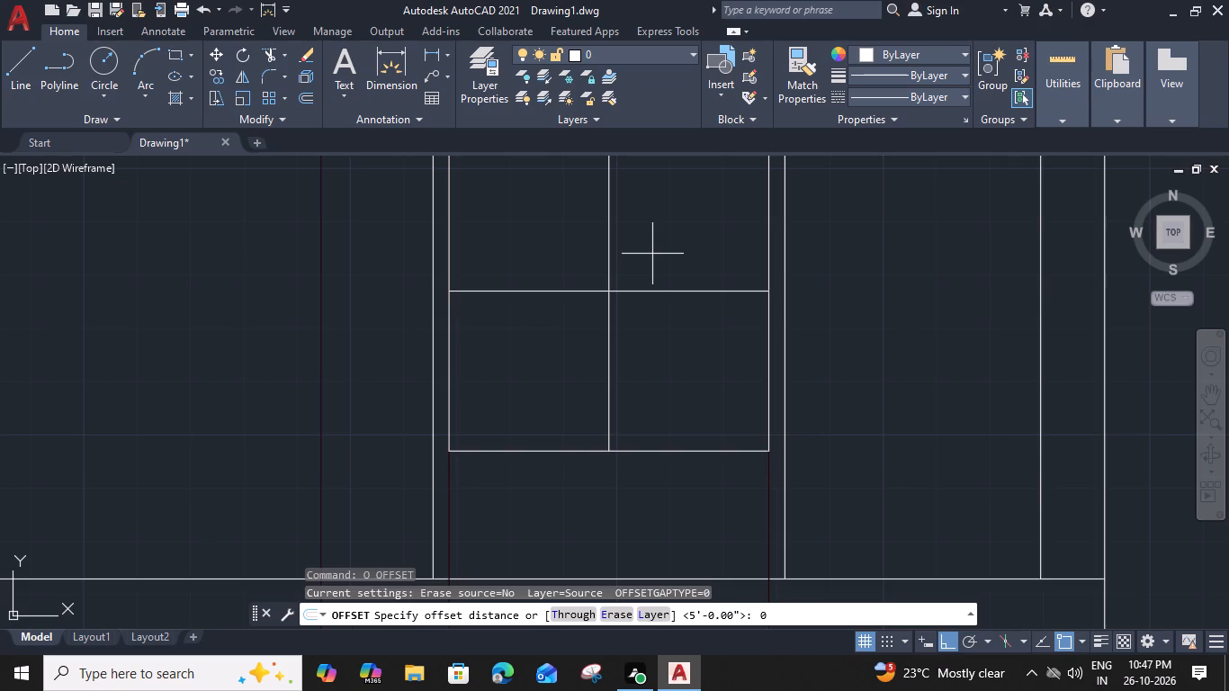
pyautogui.press('BackSpace')
pyautogui.press('1')
pyautogui.hotkey('shift', '"')
pyautogui.press('Return')
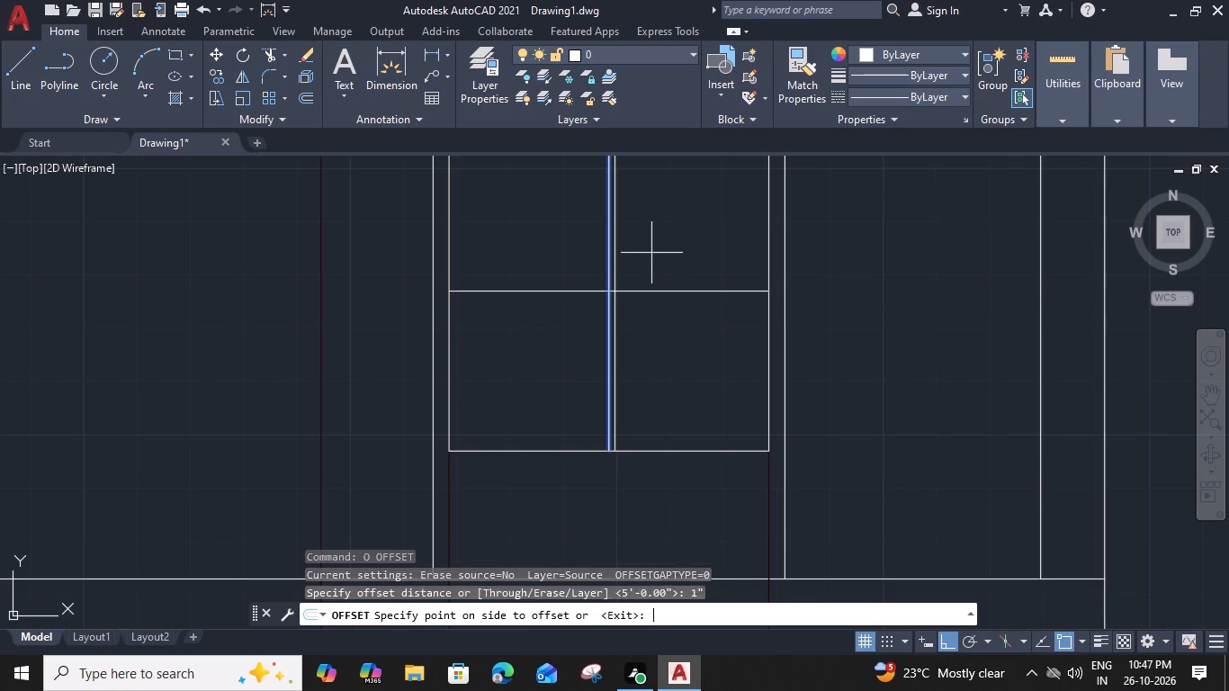
pyautogui.click(674, 254)
pyautogui.scroll(2, 591, 267)
pyautogui.click(635, 276)
pyautogui.click(586, 278)
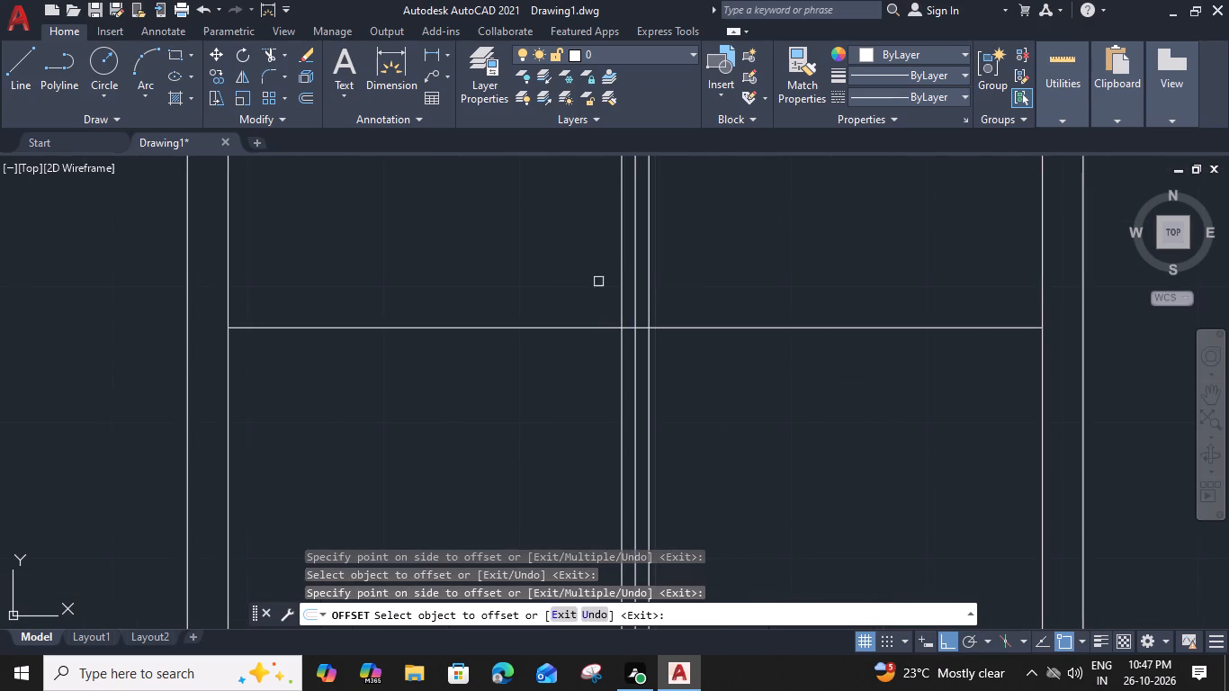
# Offset the window's horizontal centre line 1" upward and 1" downward.
pyautogui.click(782, 332)
pyautogui.click(779, 292)
pyautogui.click(772, 327)
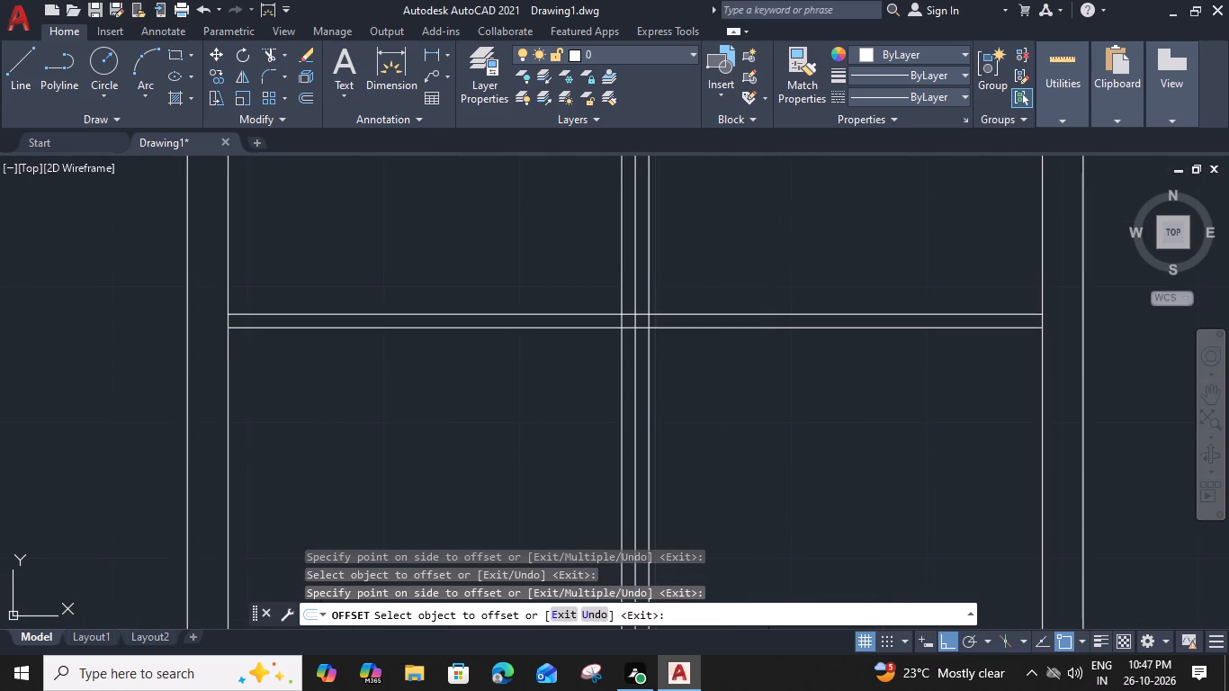
pyautogui.click(766, 378)
pyautogui.press('Escape')
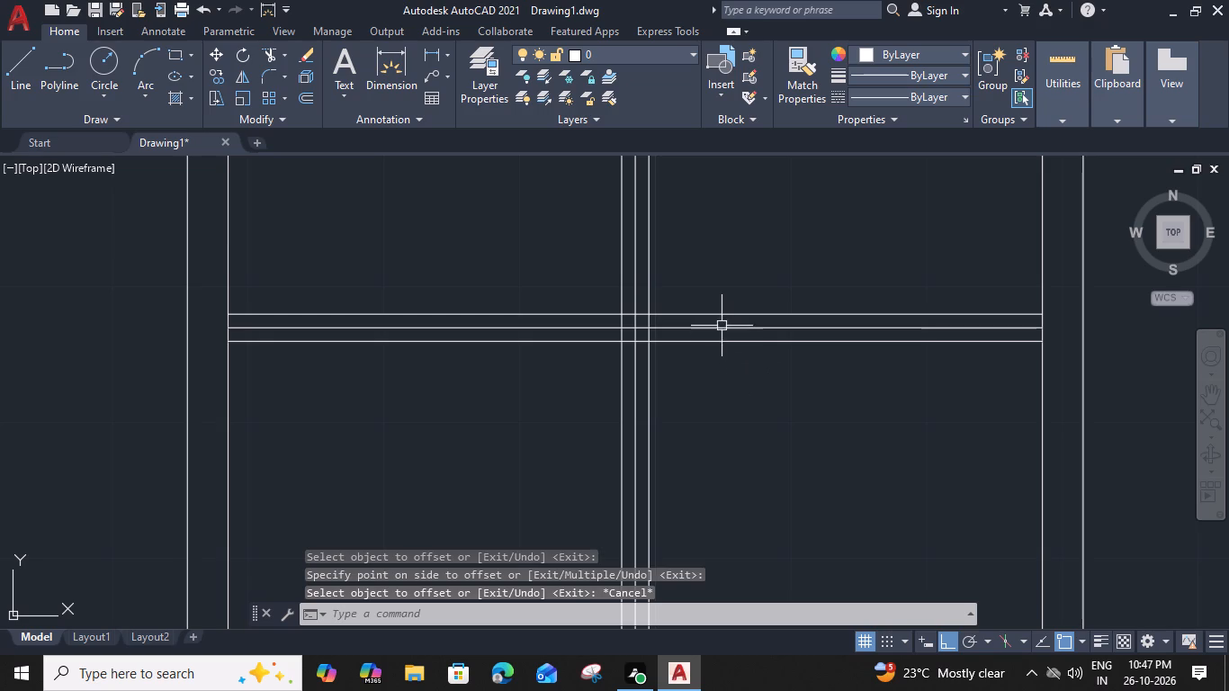
# Delete the original horizontal and vertical centre lines of the window, keeping their offset copies.
pyautogui.click(722, 326)
pyautogui.press('Delete')
pyautogui.click(635, 328)
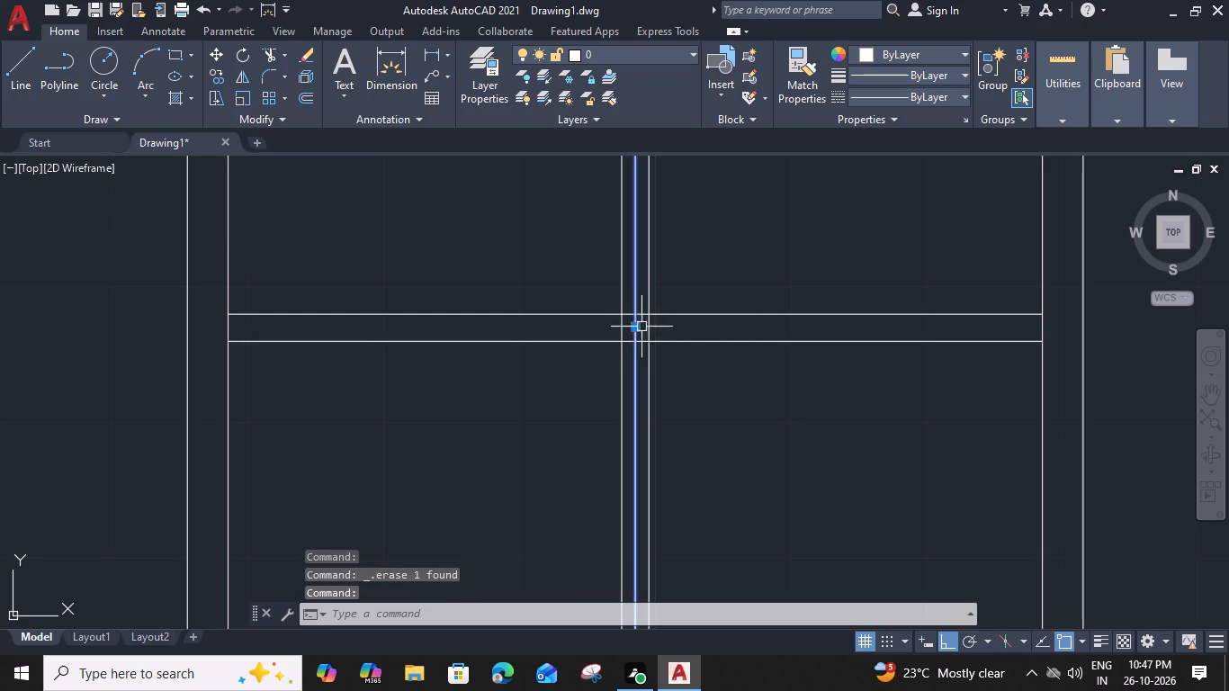
pyautogui.press('Delete')
# Trim the four line pieces where the window's vertical and horizontal mullions cross.
pyautogui.write('TR')
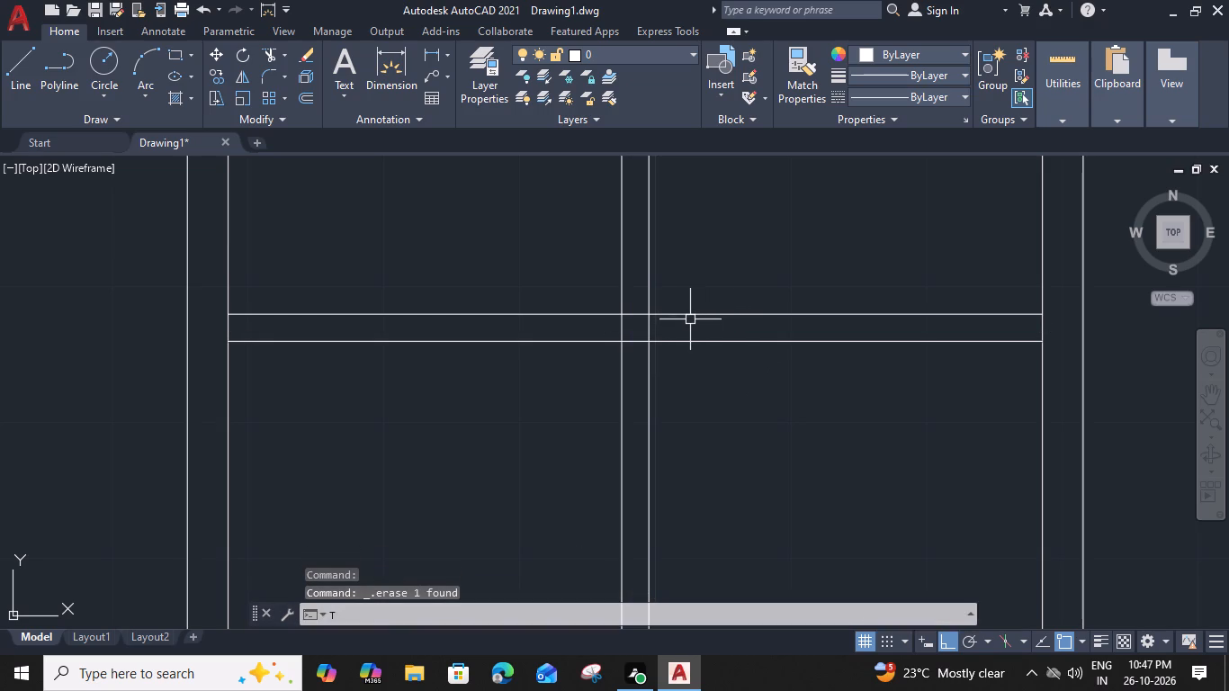
pyautogui.press('space')
pyautogui.click(651, 328)
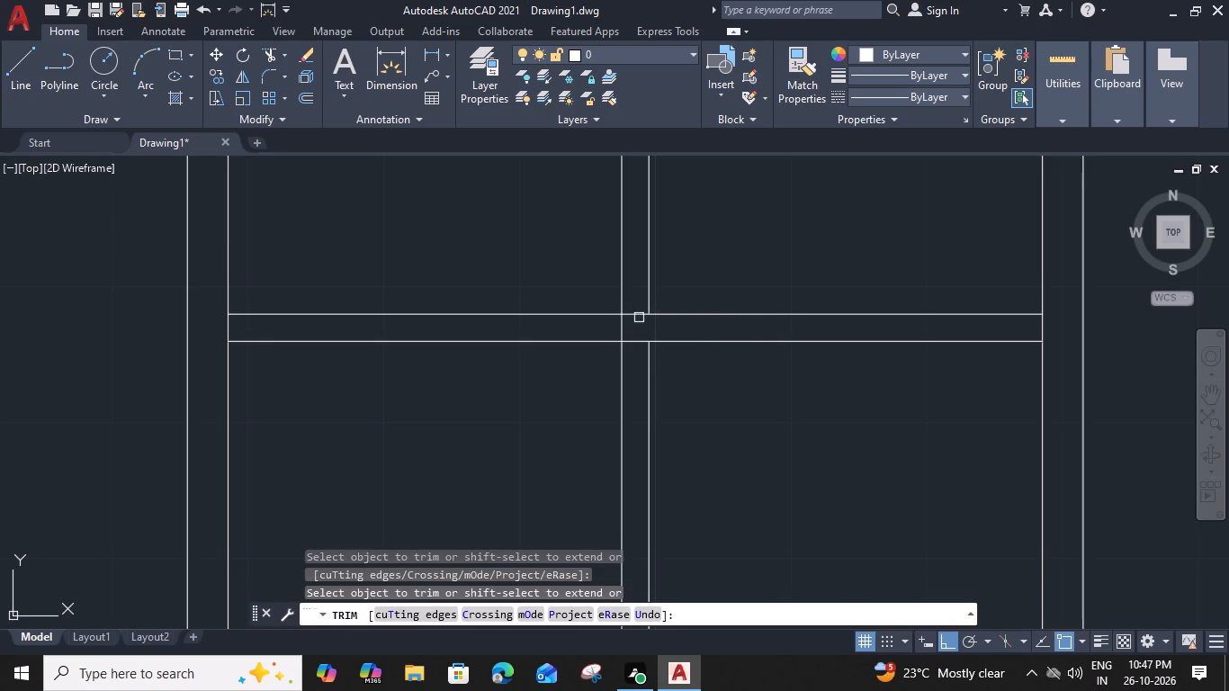
pyautogui.click(639, 318)
pyautogui.click(619, 328)
pyautogui.click(634, 341)
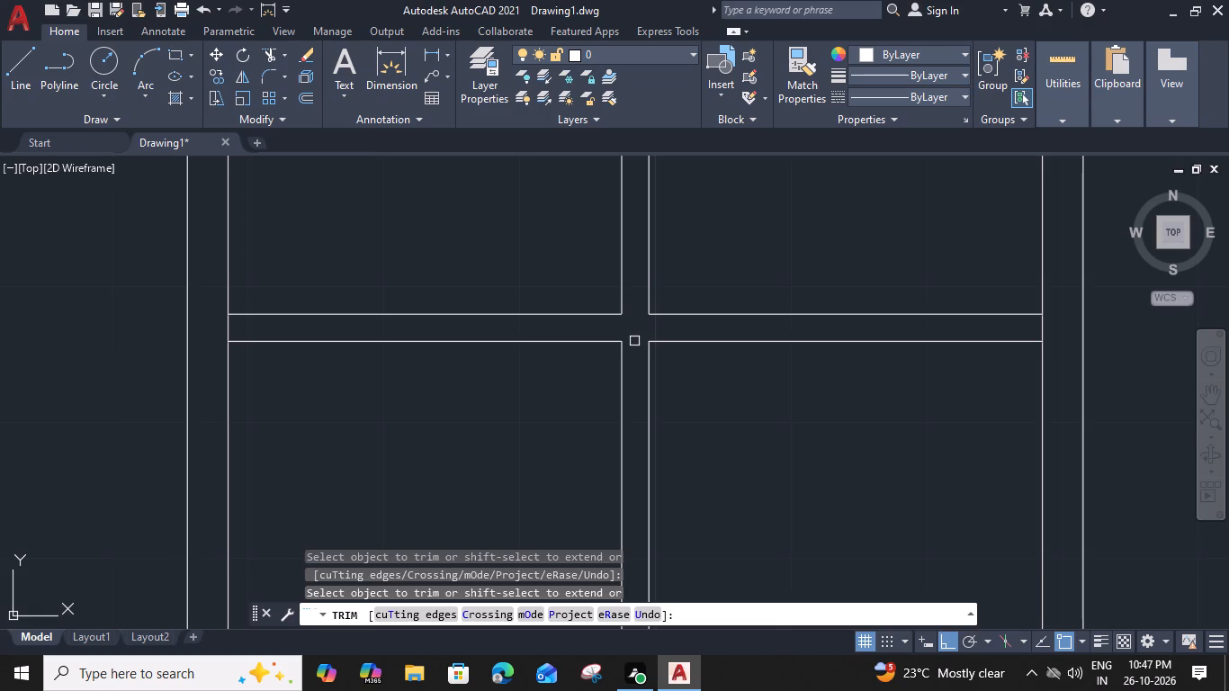
pyautogui.press('Escape')
# Offset the window's top line and sill line 2" inward for the frame.
pyautogui.scroll(-3, 636, 339)
pyautogui.scroll(2, 699, 310)
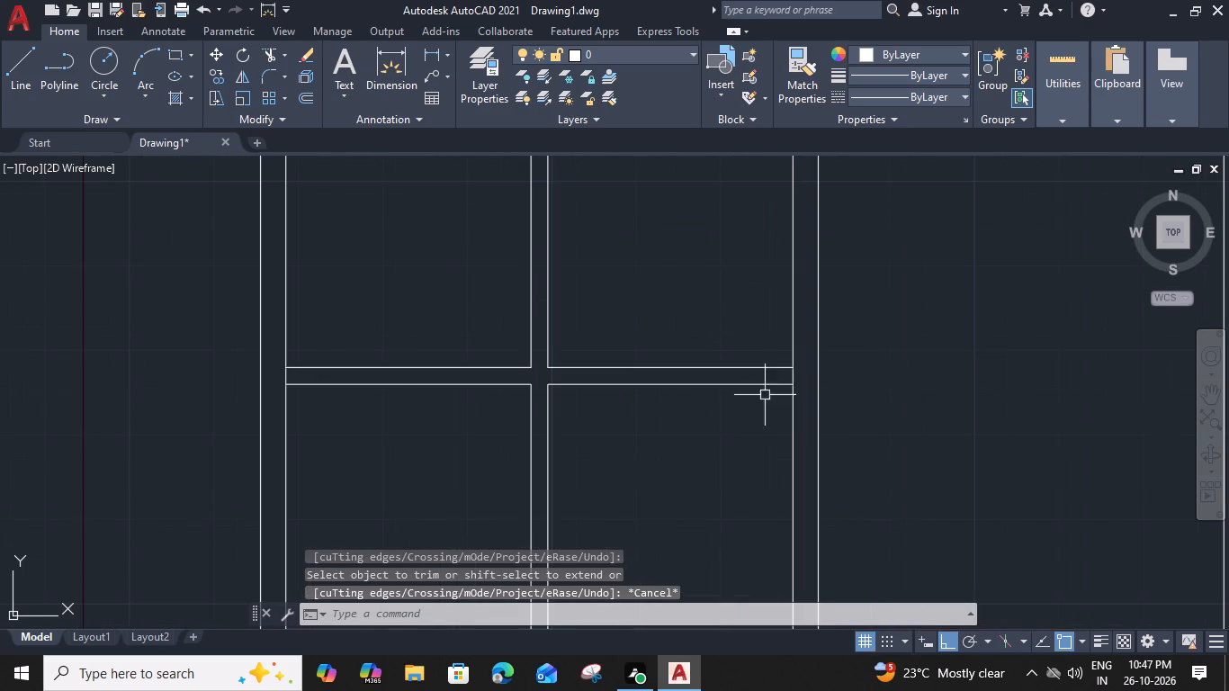
pyautogui.scroll(-2, 780, 408)
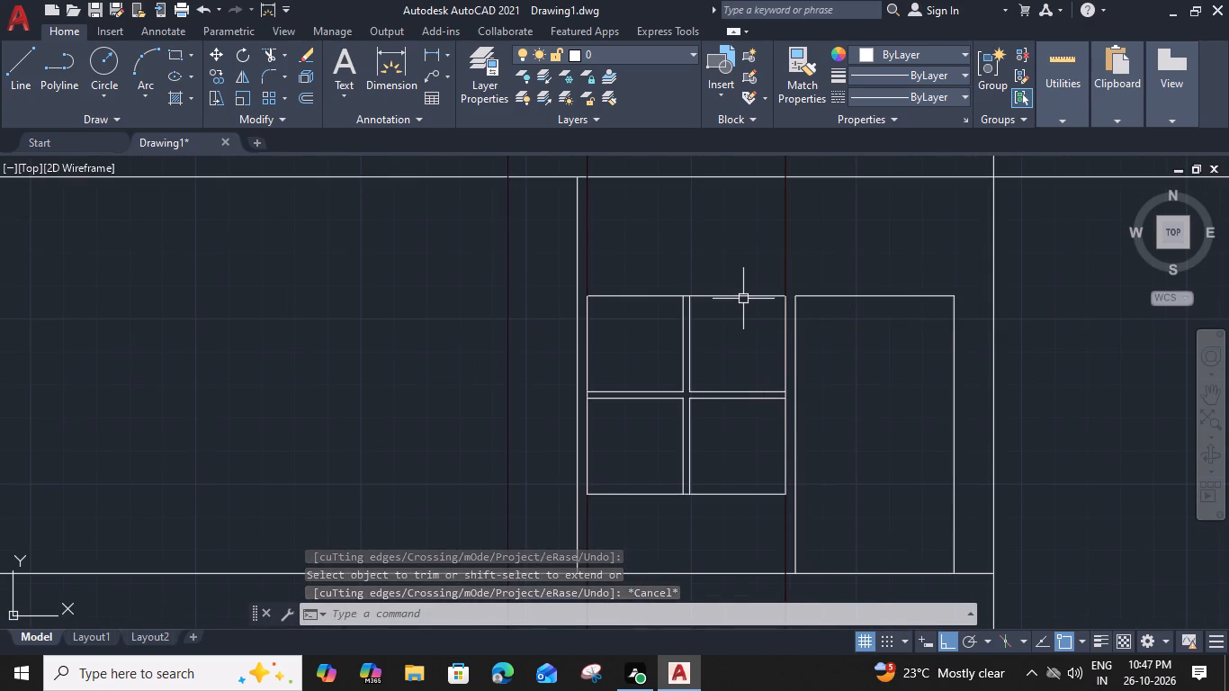
pyautogui.click(743, 299)
pyautogui.press('i')
pyautogui.press('BackSpace')
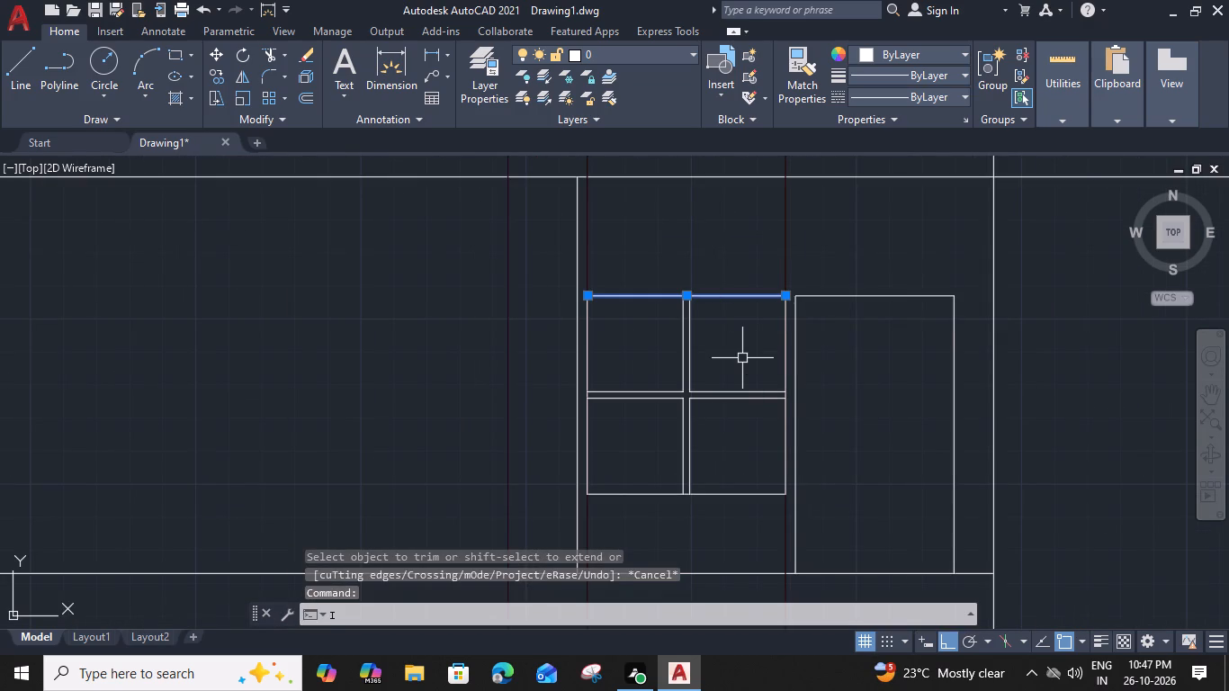
pyautogui.write('O 2"')
pyautogui.press('Return')
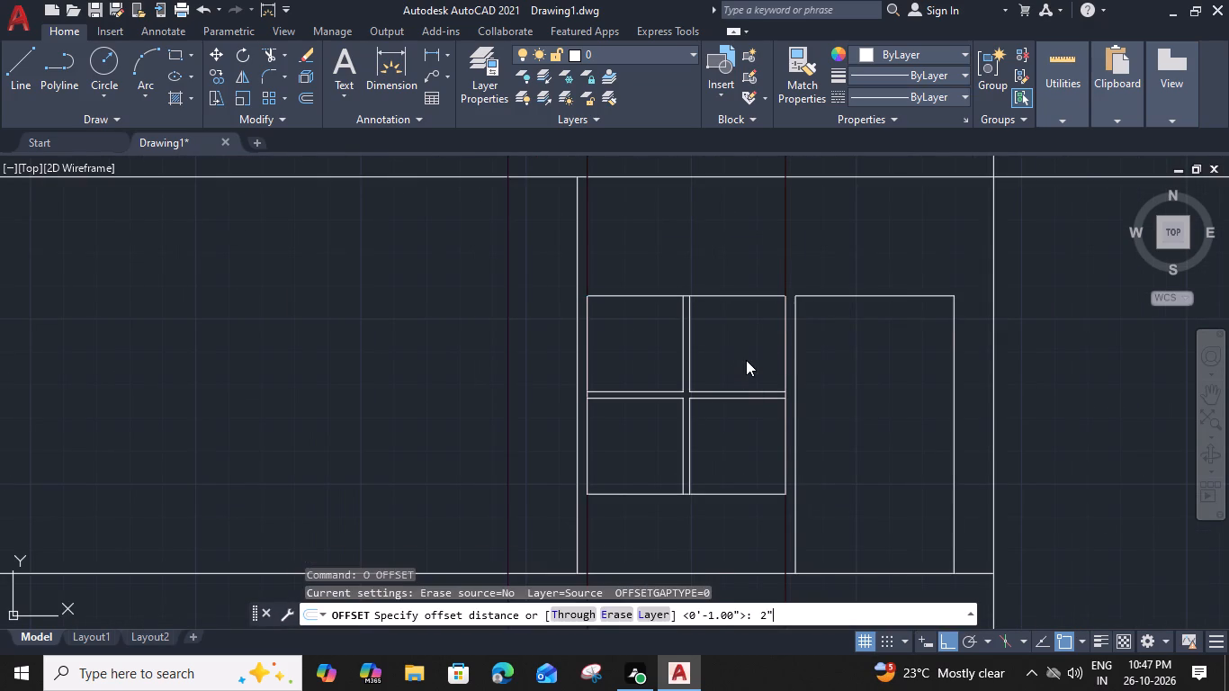
pyautogui.click(746, 371)
pyautogui.moveTo(725, 493); pyautogui.dragTo(725, 482)
pyautogui.click(731, 454)
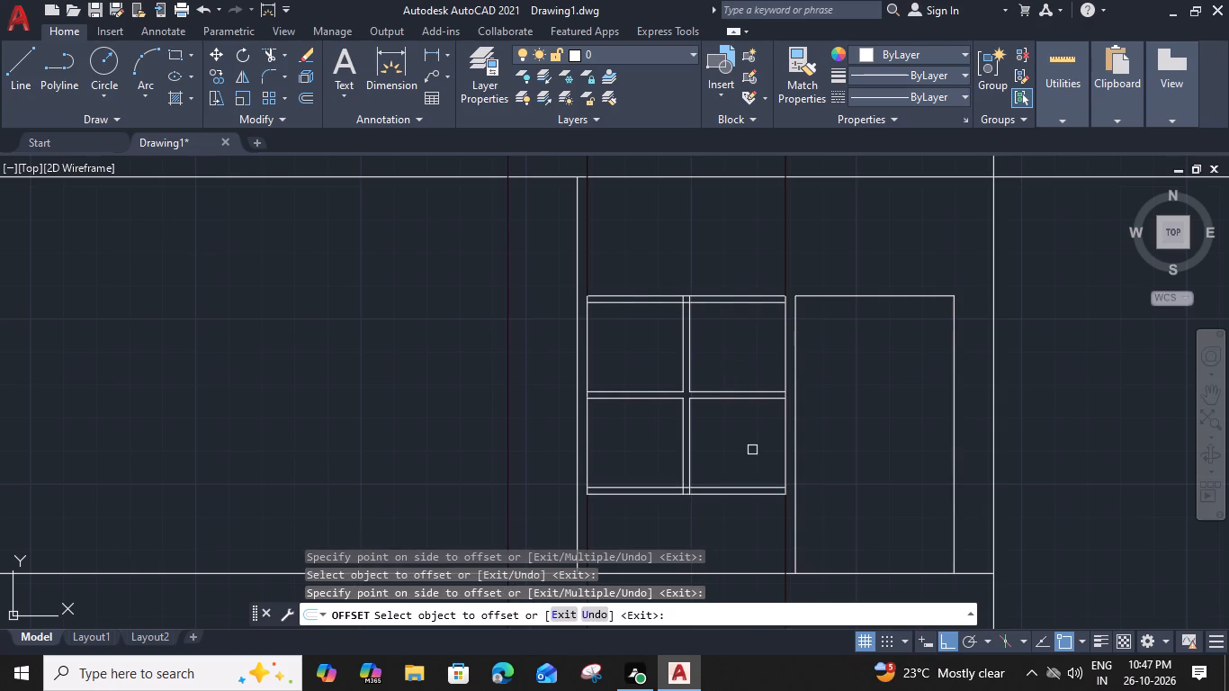
# Offset the window's two side lines 2" inward for the frame.
pyautogui.scroll(2, 771, 458)
pyautogui.click(805, 471)
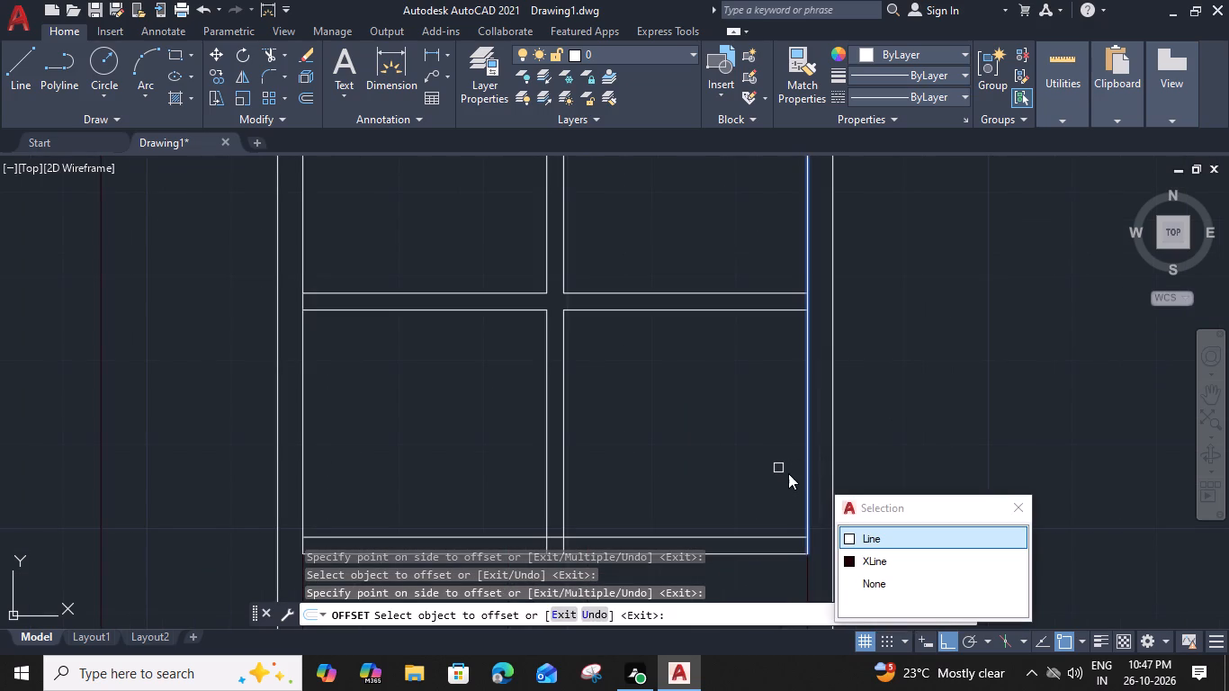
pyautogui.click(881, 534)
pyautogui.click(876, 533)
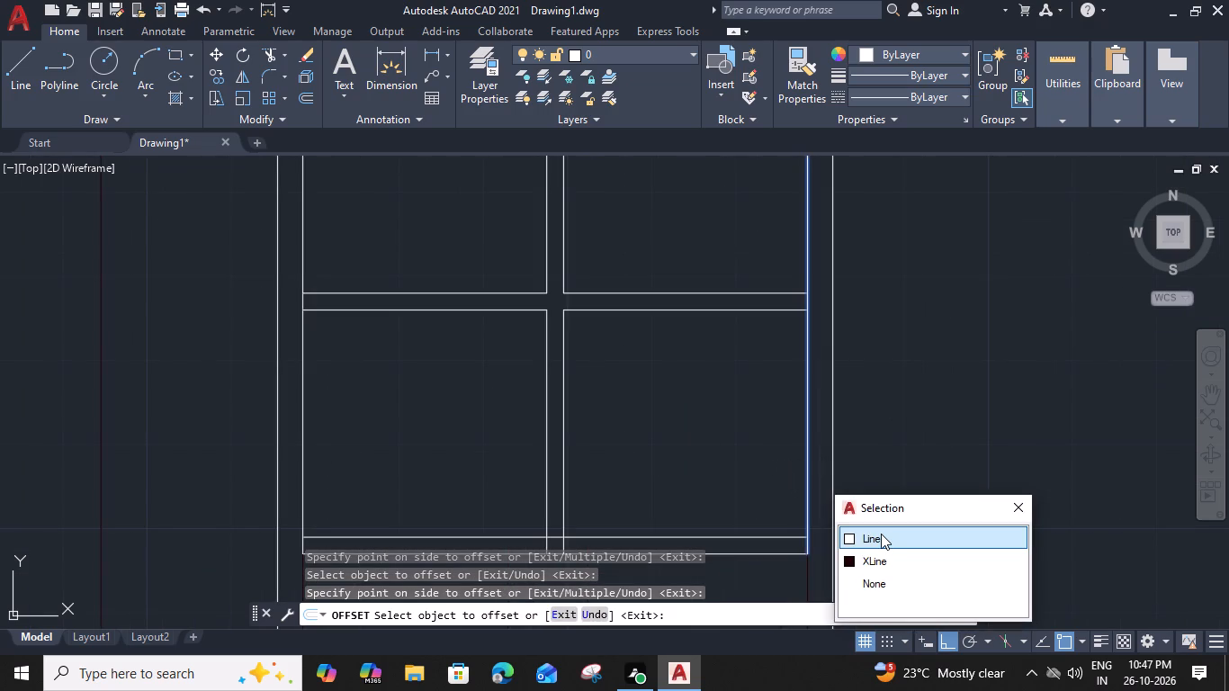
pyautogui.click(726, 480)
pyautogui.moveTo(593, 425); pyautogui.dragTo(766, 379, button='middle')
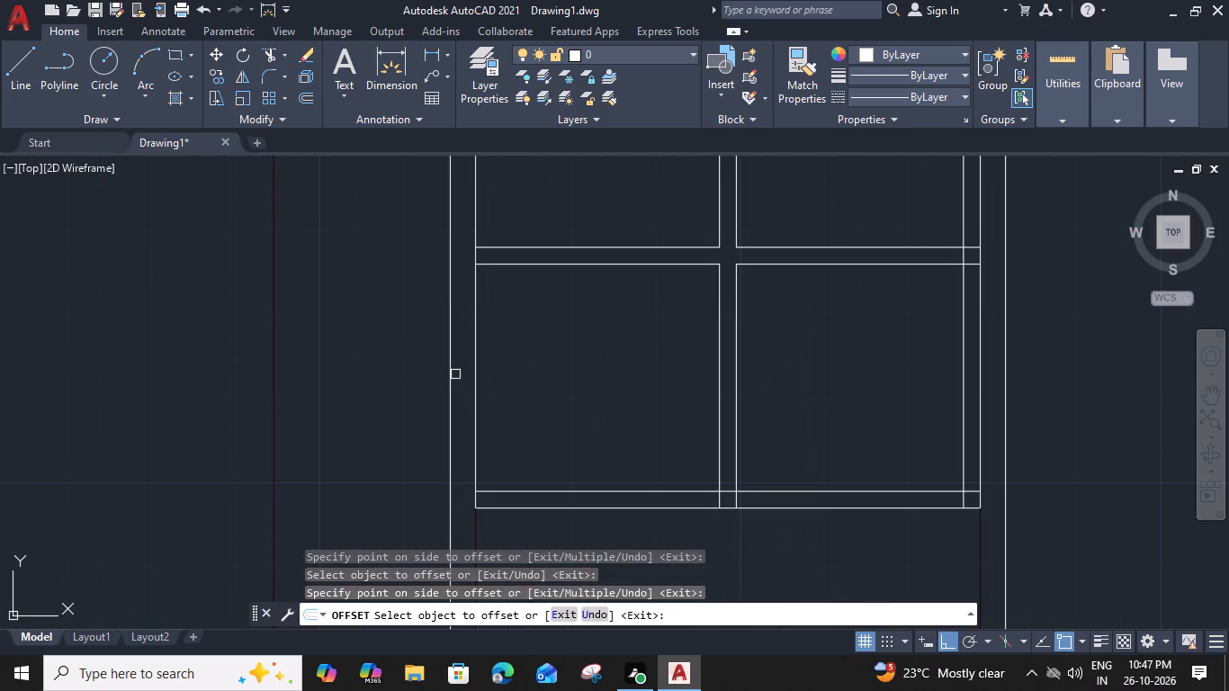
pyautogui.click(479, 378)
pyautogui.click(570, 378)
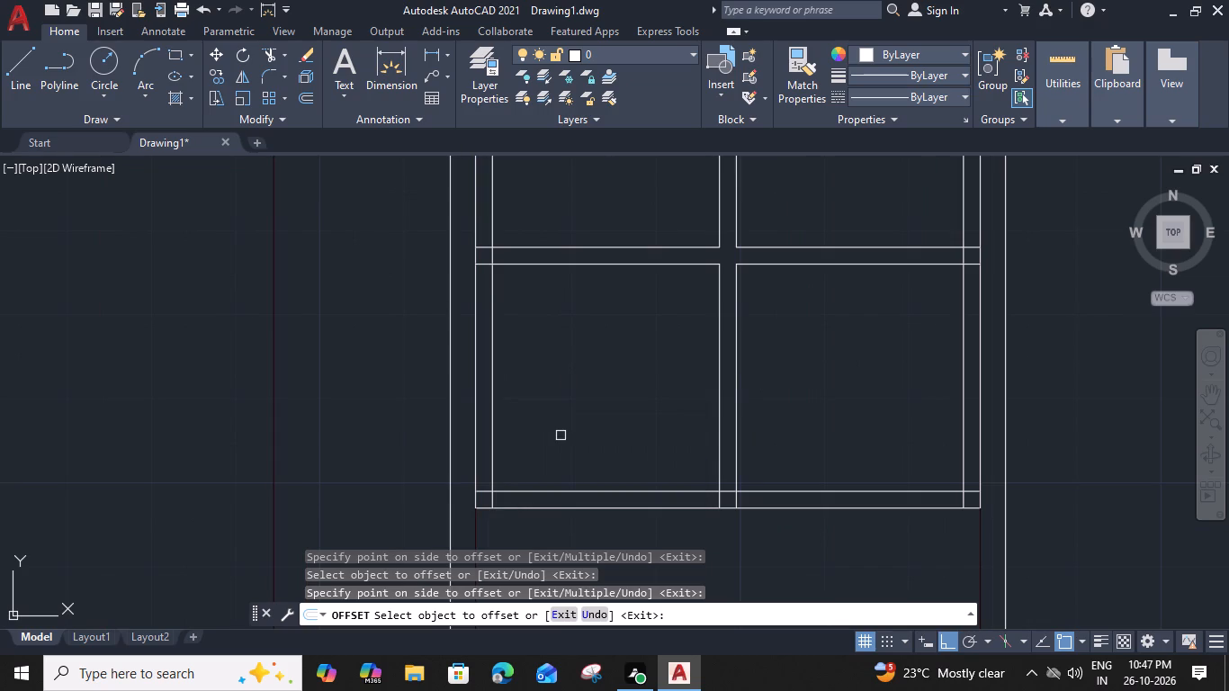
pyautogui.press('Escape')
# Trim the overlapping frame and mullion lines along the window's bottom, at both lower corners and the vertical mullion's foot.
pyautogui.write('TR')
pyautogui.press('space')
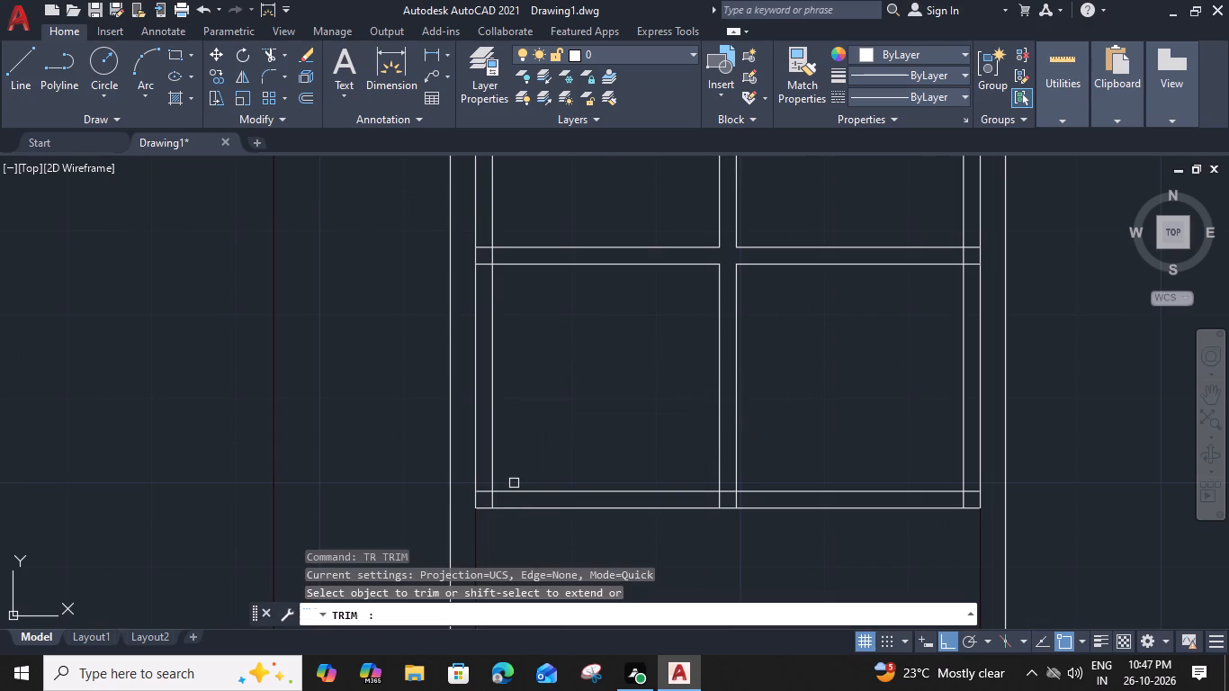
pyautogui.scroll(1, 498, 486)
pyautogui.click(478, 495)
pyautogui.click(487, 508)
pyautogui.moveTo(884, 507); pyautogui.dragTo(875, 510)
pyautogui.click(833, 515)
pyautogui.click(863, 498)
pyautogui.scroll(-2, 864, 498)
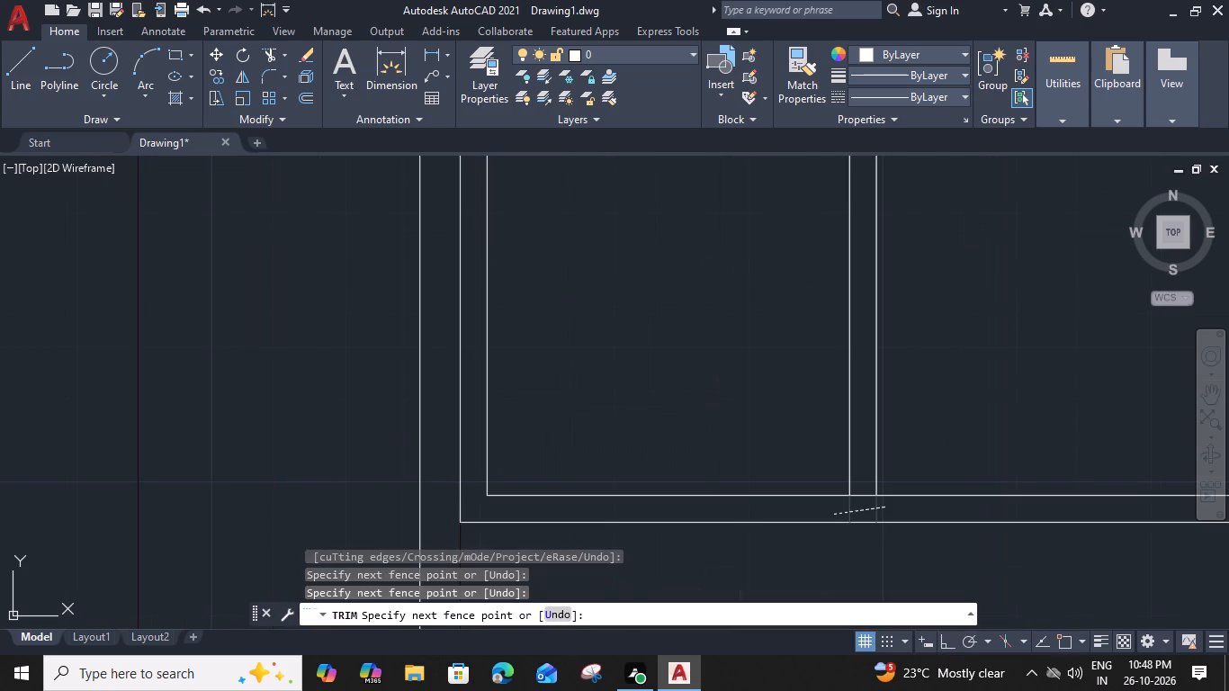
pyautogui.moveTo(940, 422); pyautogui.dragTo(760, 383, button='middle')
pyautogui.scroll(3, 827, 486)
pyautogui.click(860, 374)
pyautogui.click(834, 400)
pyautogui.scroll(-3, 834, 400)
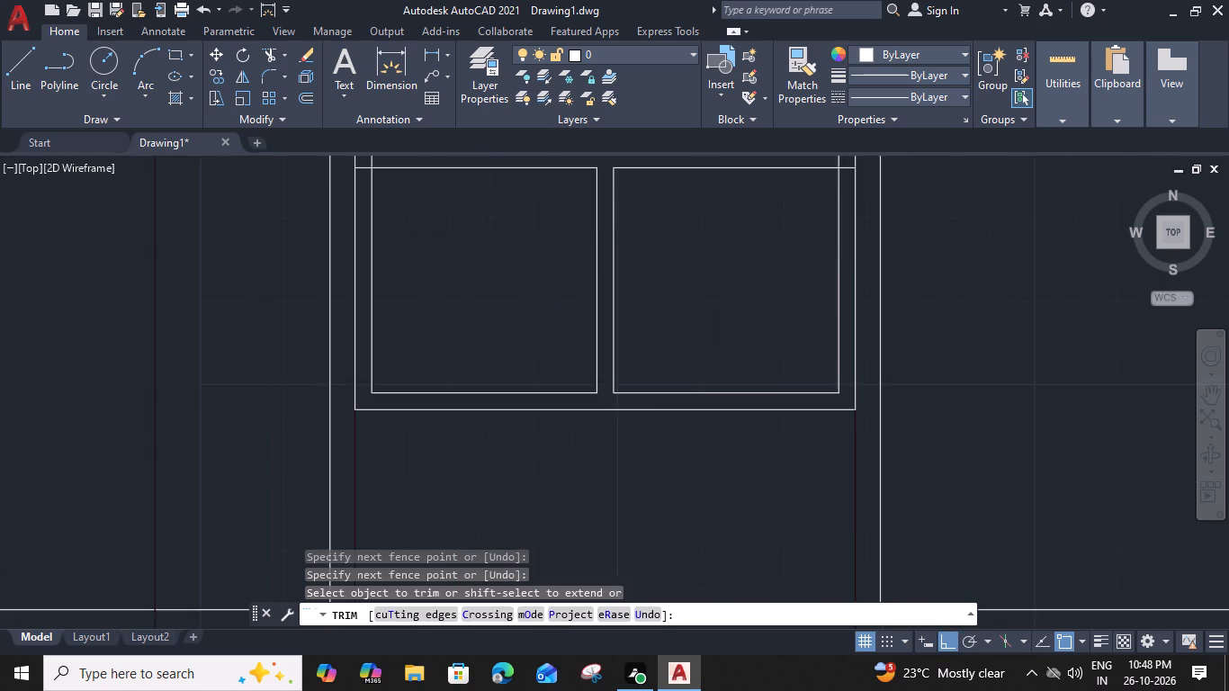
# Trim the window's horizontal mullion and inner frame lines where they cross at both side frames.
pyautogui.scroll(3, 829, 202)
pyautogui.click(885, 355)
pyautogui.click(885, 417)
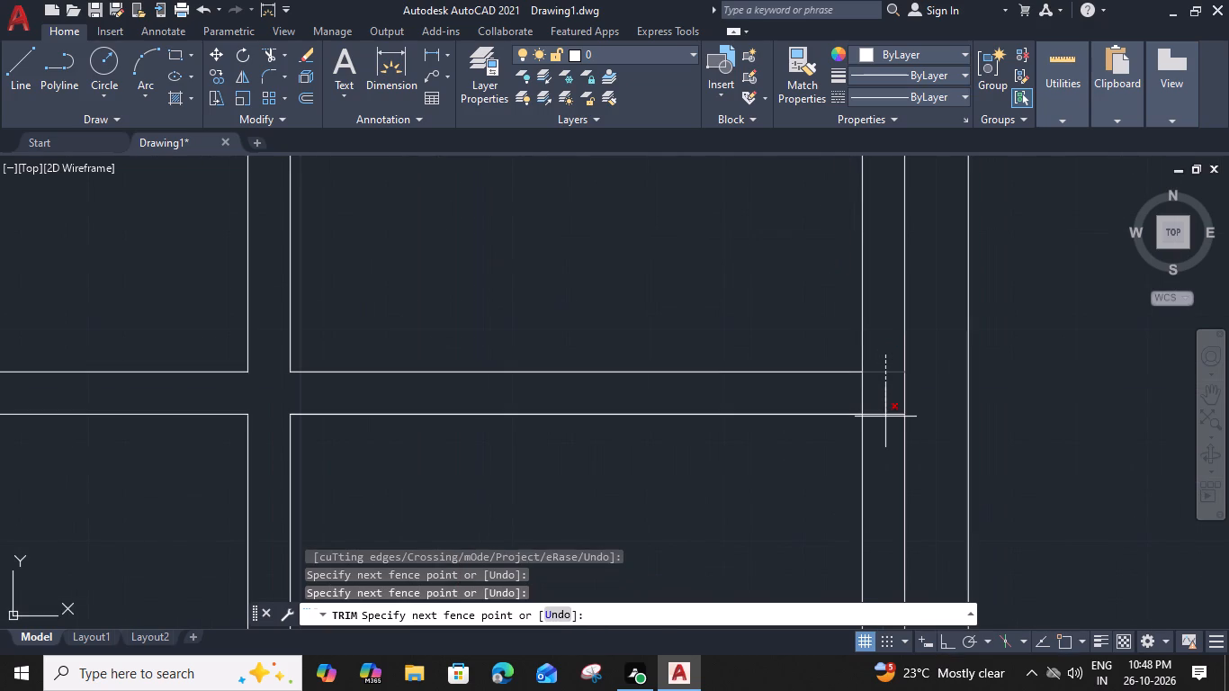
pyautogui.click(865, 398)
pyautogui.scroll(-1, 841, 395)
pyautogui.moveTo(540, 381); pyautogui.dragTo(557, 380, button='middle')
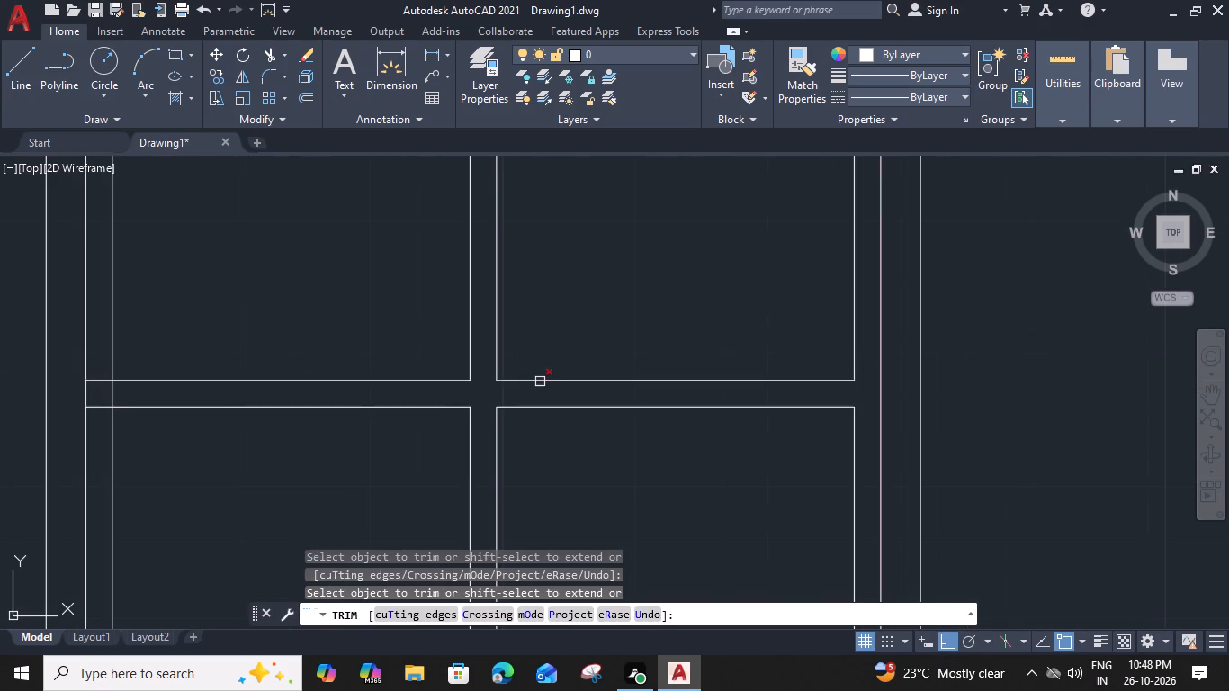
pyautogui.moveTo(557, 380); pyautogui.dragTo(893, 337, button='middle')
pyautogui.click(448, 374)
pyautogui.click(453, 317)
pyautogui.click(463, 351)
# Trim the overlapping frame and mullion lines along the window's top, at both upper corners and the vertical mullion's head.
pyautogui.moveTo(577, 269); pyautogui.dragTo(372, 518, button='middle')
pyautogui.moveTo(352, 203); pyautogui.dragTo(557, 380, button='middle')
pyautogui.moveTo(557, 380); pyautogui.dragTo(564, 195, button='middle')
pyautogui.scroll(1, 459, 206)
pyautogui.click(499, 202)
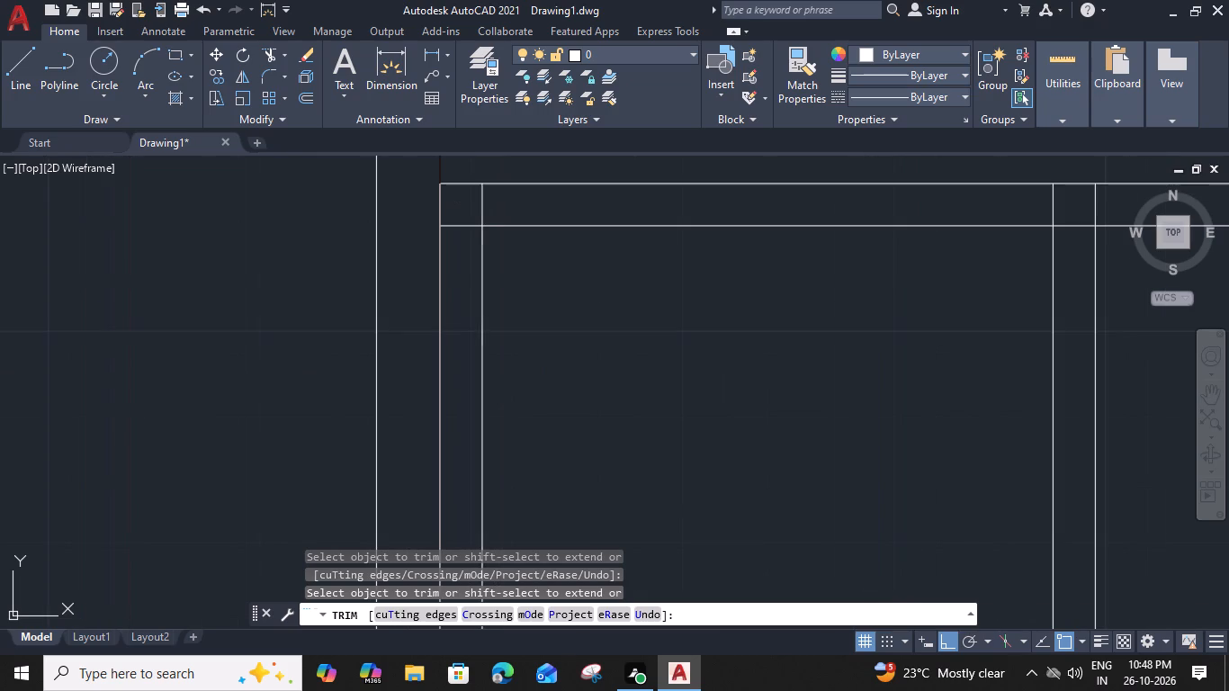
pyautogui.click(460, 238)
pyautogui.scroll(-2, 462, 222)
pyautogui.scroll(2, 715, 226)
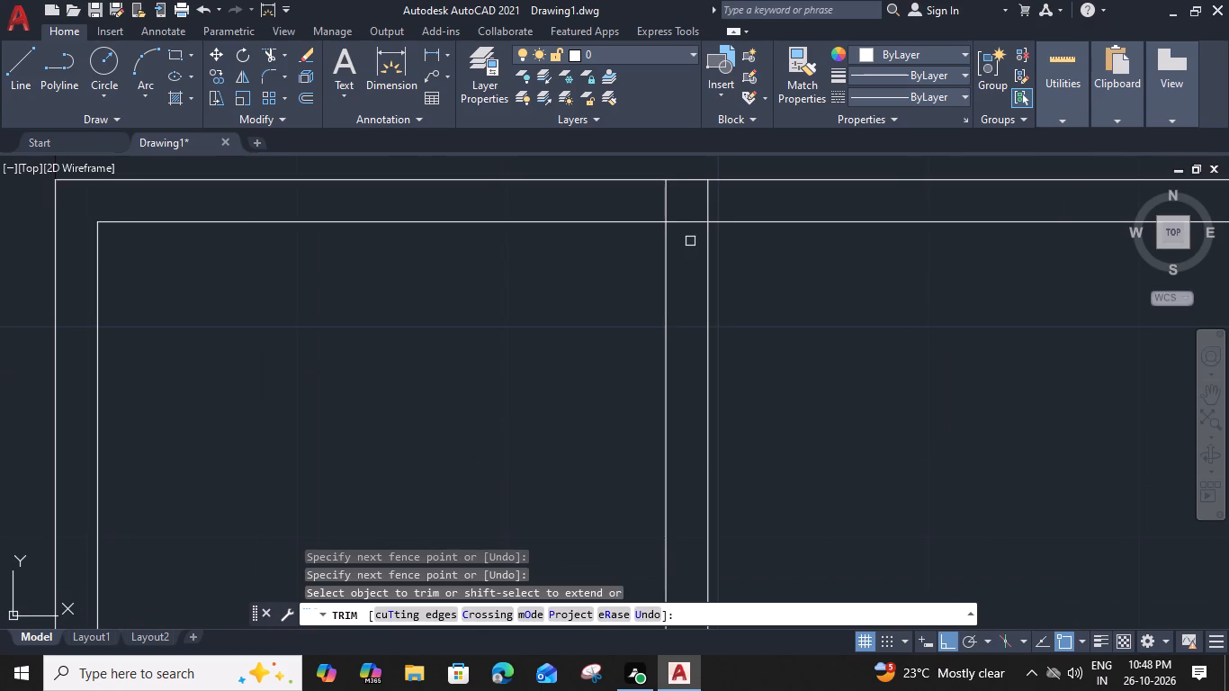
pyautogui.moveTo(690, 241); pyautogui.dragTo(688, 232)
pyautogui.click(661, 186)
pyautogui.click(707, 198)
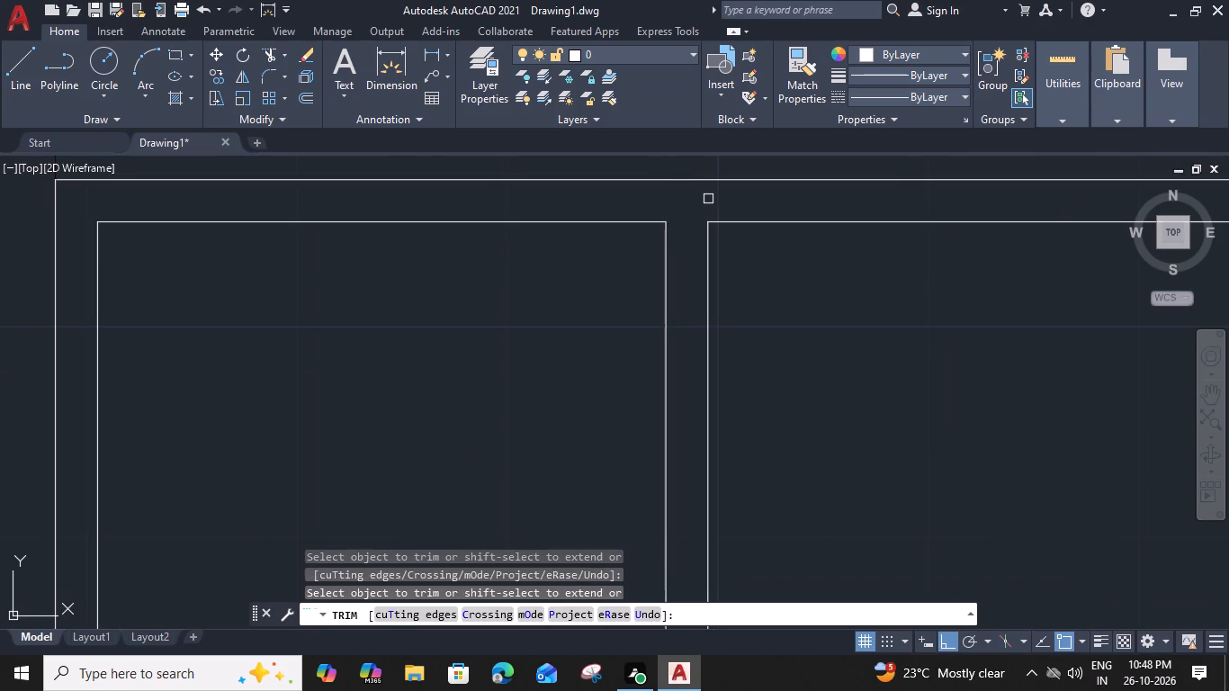
pyautogui.scroll(-2, 724, 202)
pyautogui.scroll(3, 915, 213)
pyautogui.click(1045, 210)
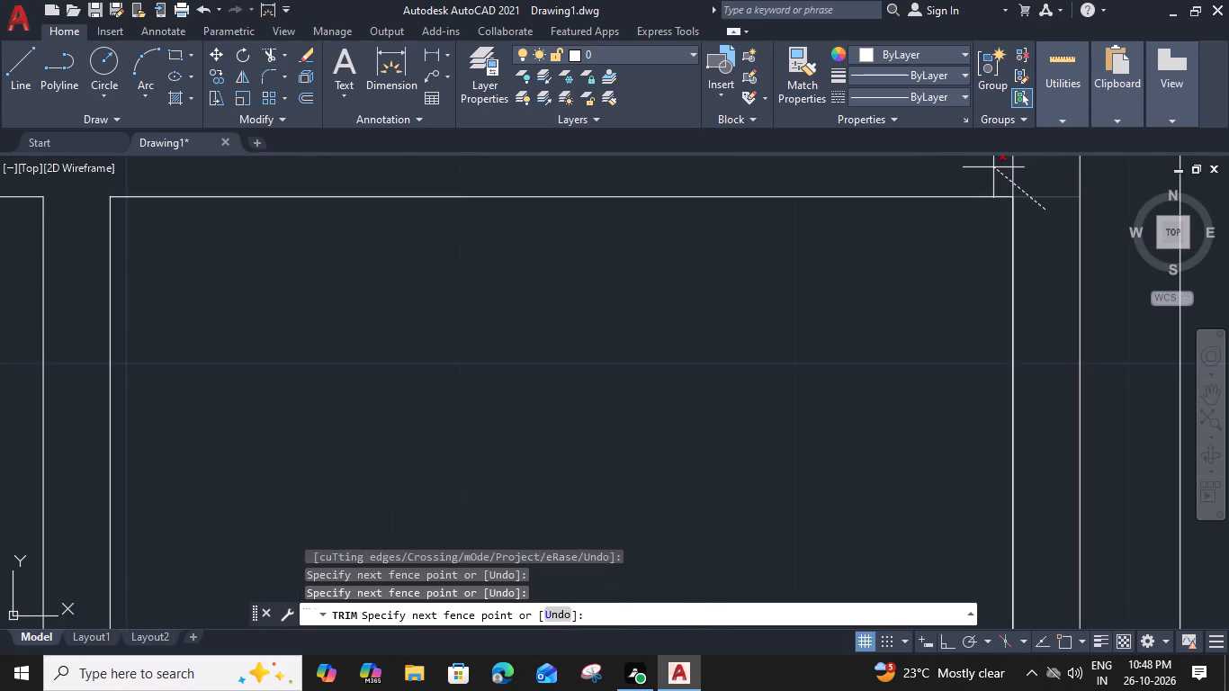
pyautogui.click(993, 167)
pyautogui.scroll(-4, 993, 167)
pyautogui.press('Escape')
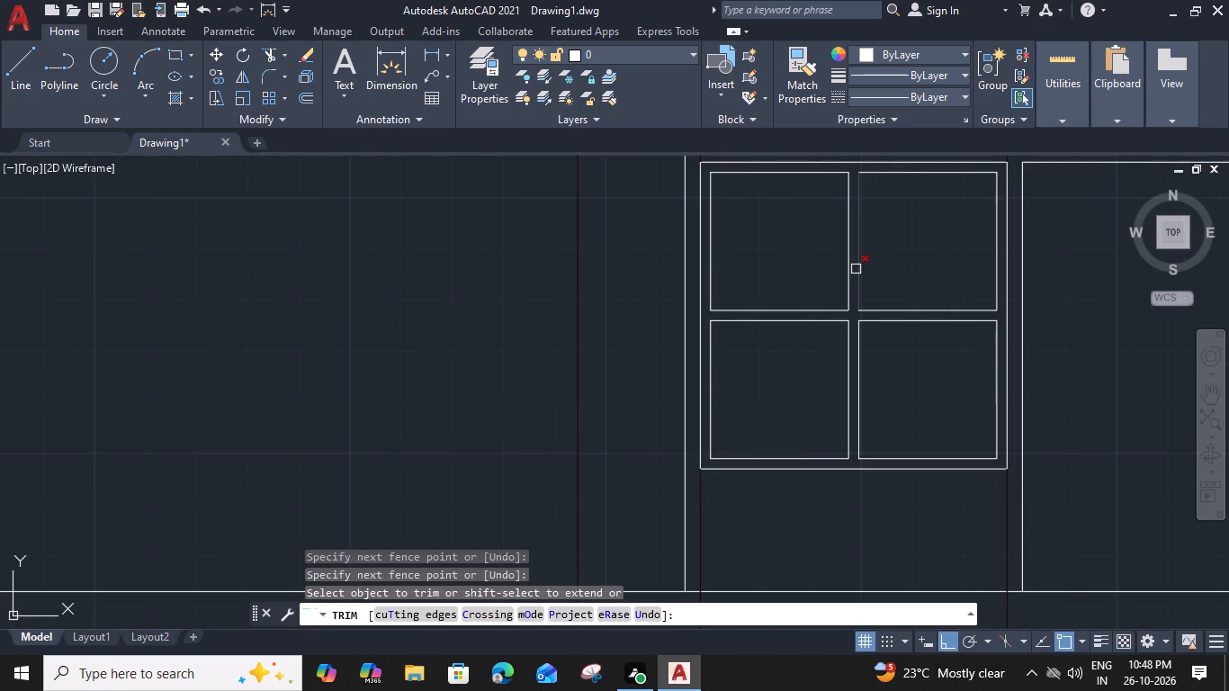
# Turn off the WIND EV layer.
pyautogui.scroll(-1, 872, 261)
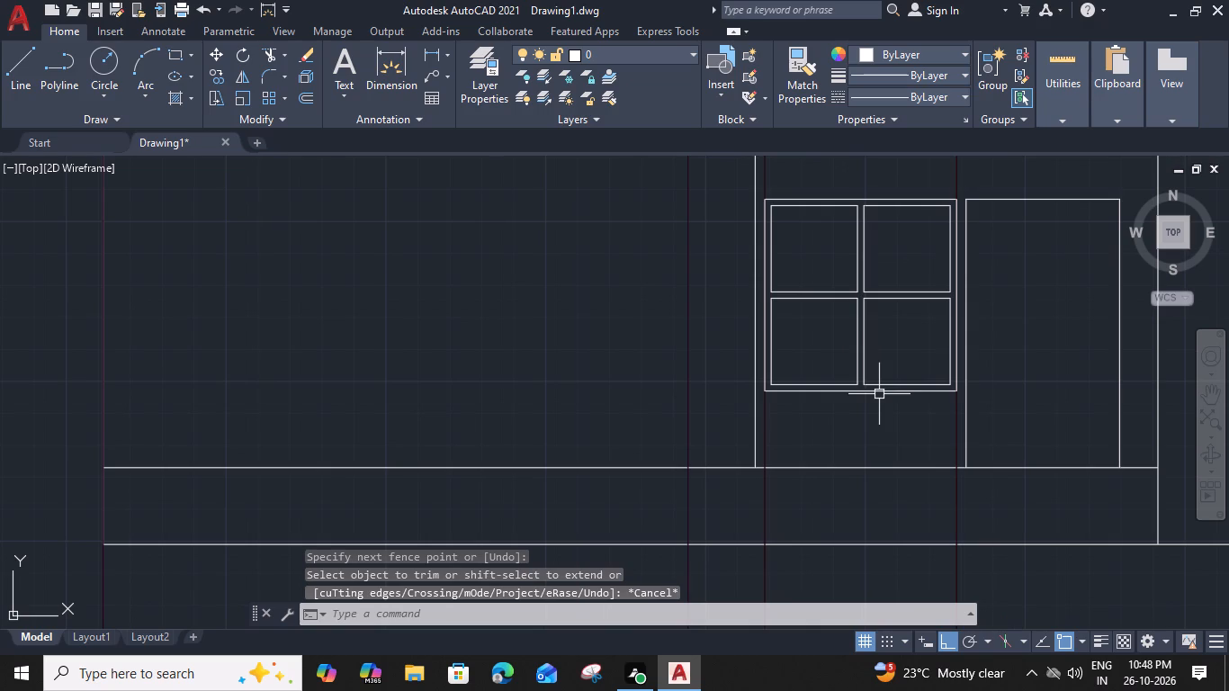
pyautogui.moveTo(907, 387); pyautogui.dragTo(881, 400, button='middle')
pyautogui.scroll(-1, 758, 363)
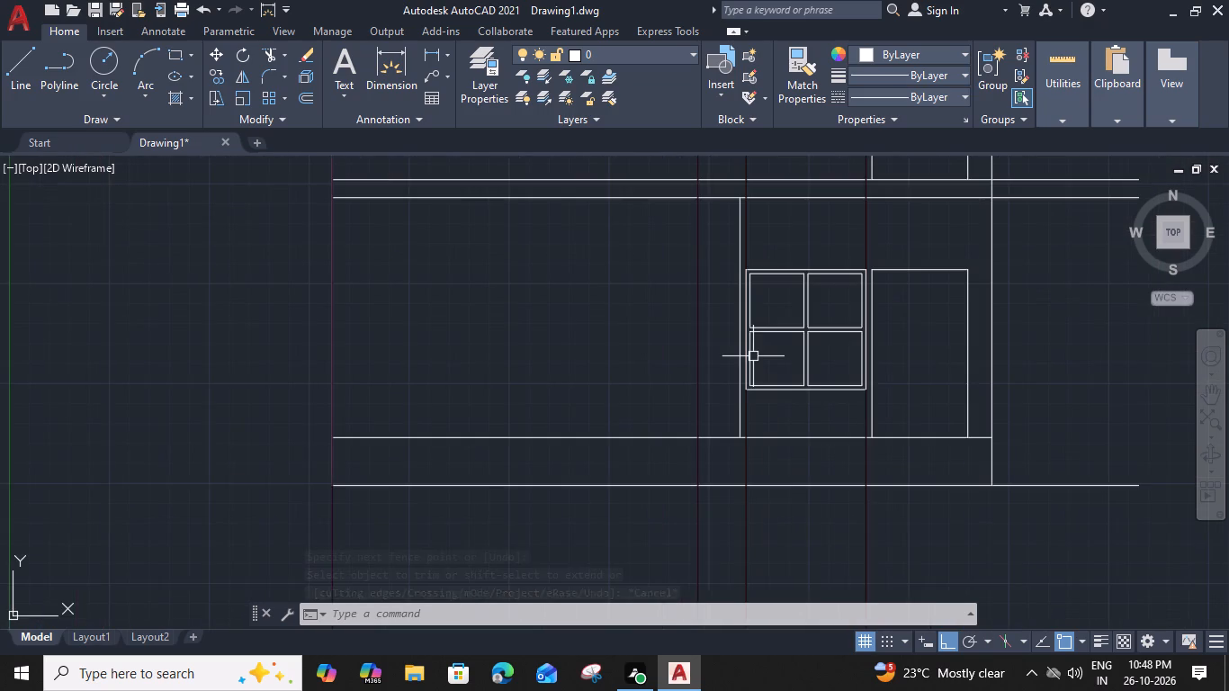
pyautogui.moveTo(689, 305); pyautogui.dragTo(713, 324, button='middle')
pyautogui.click(687, 52)
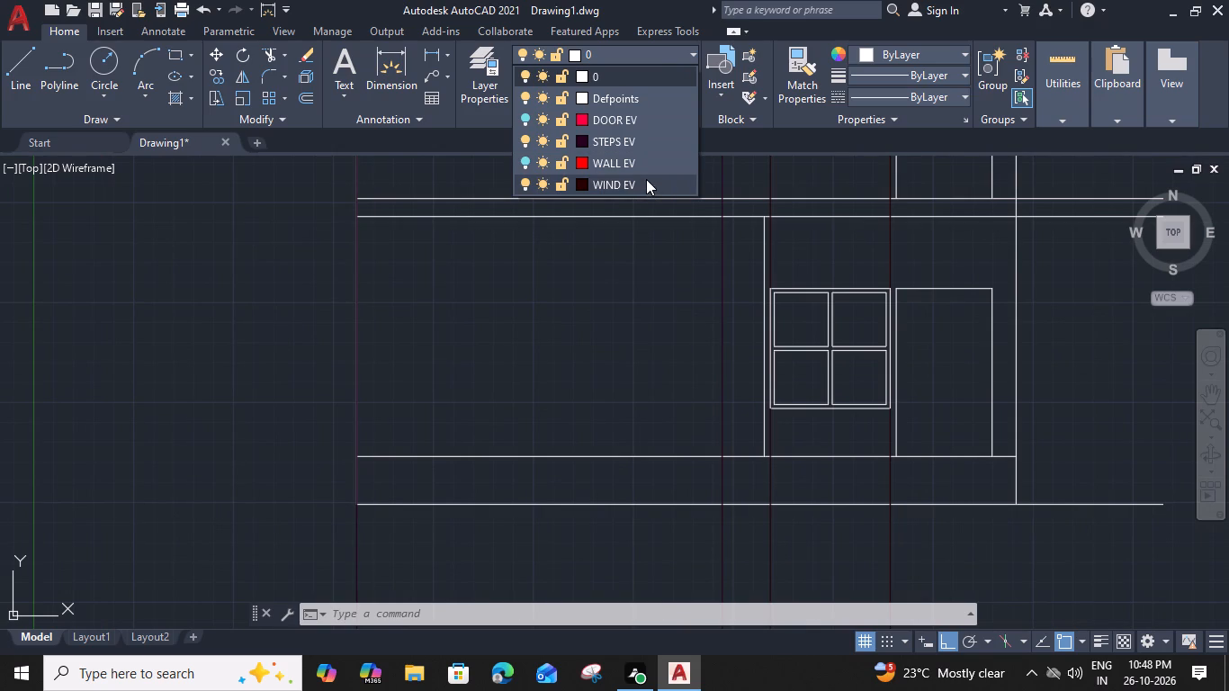
pyautogui.click(524, 184)
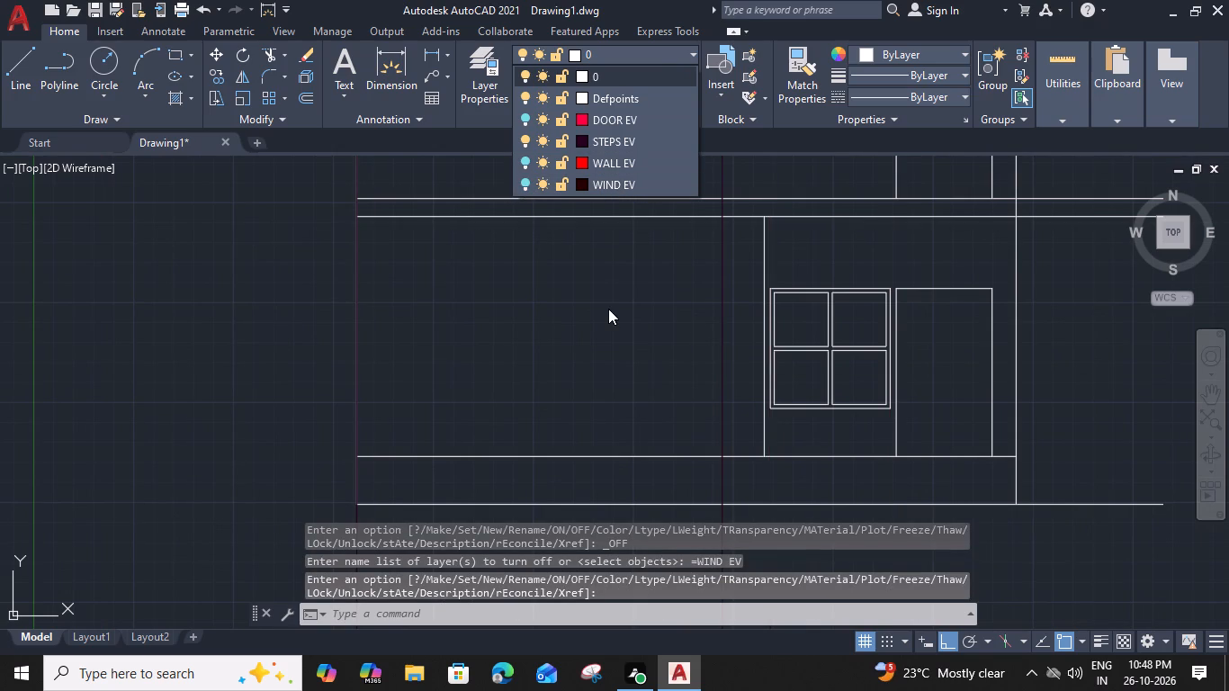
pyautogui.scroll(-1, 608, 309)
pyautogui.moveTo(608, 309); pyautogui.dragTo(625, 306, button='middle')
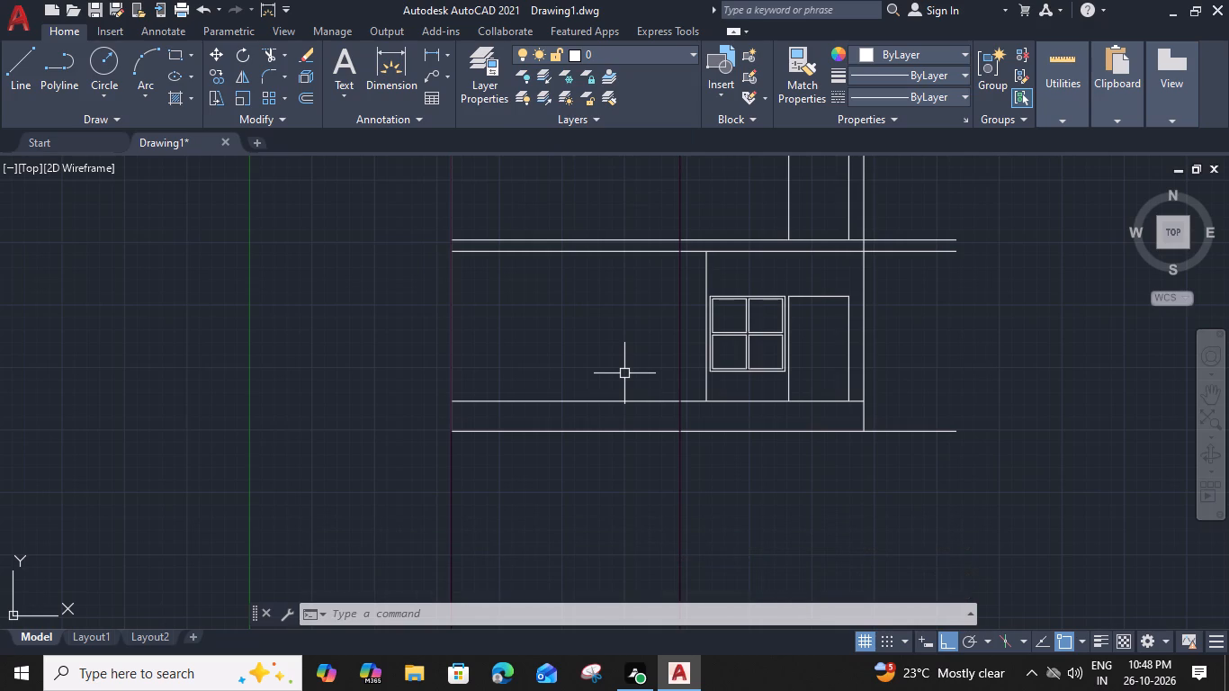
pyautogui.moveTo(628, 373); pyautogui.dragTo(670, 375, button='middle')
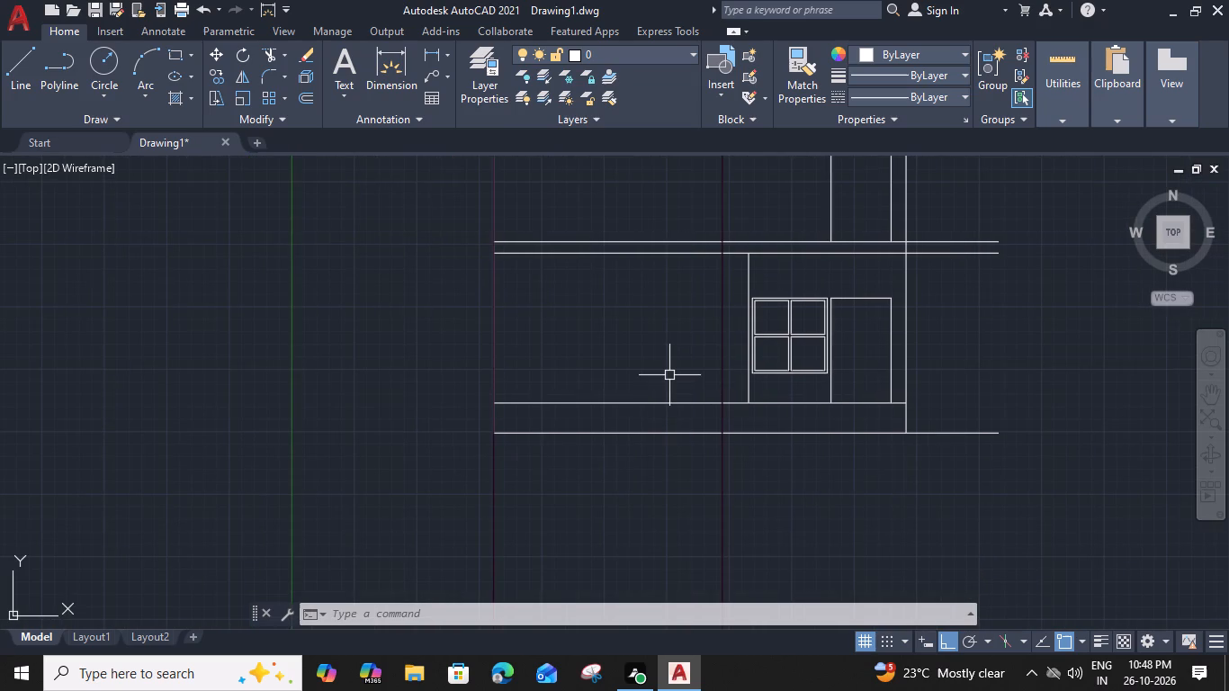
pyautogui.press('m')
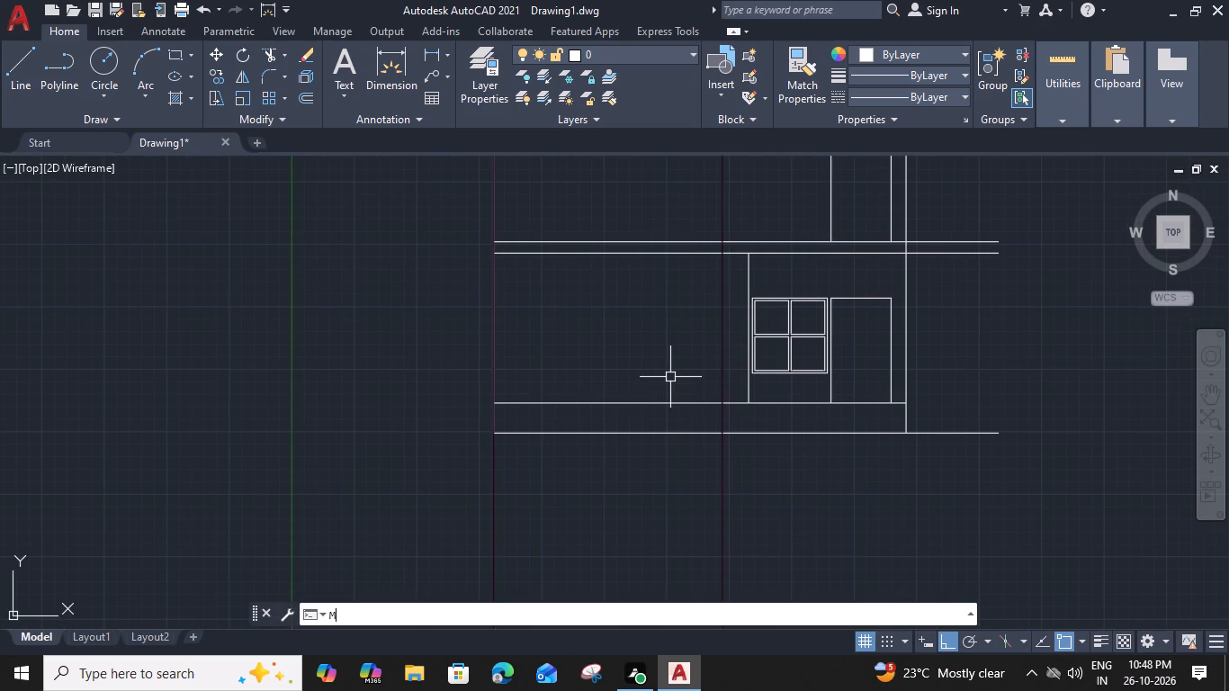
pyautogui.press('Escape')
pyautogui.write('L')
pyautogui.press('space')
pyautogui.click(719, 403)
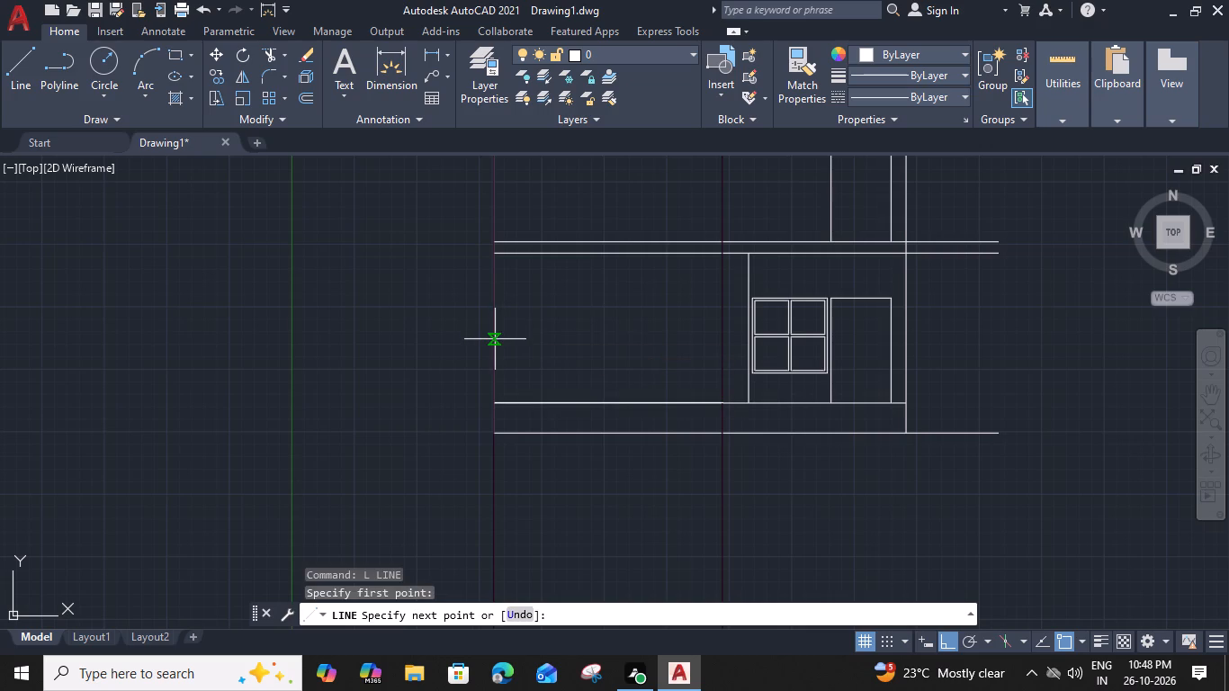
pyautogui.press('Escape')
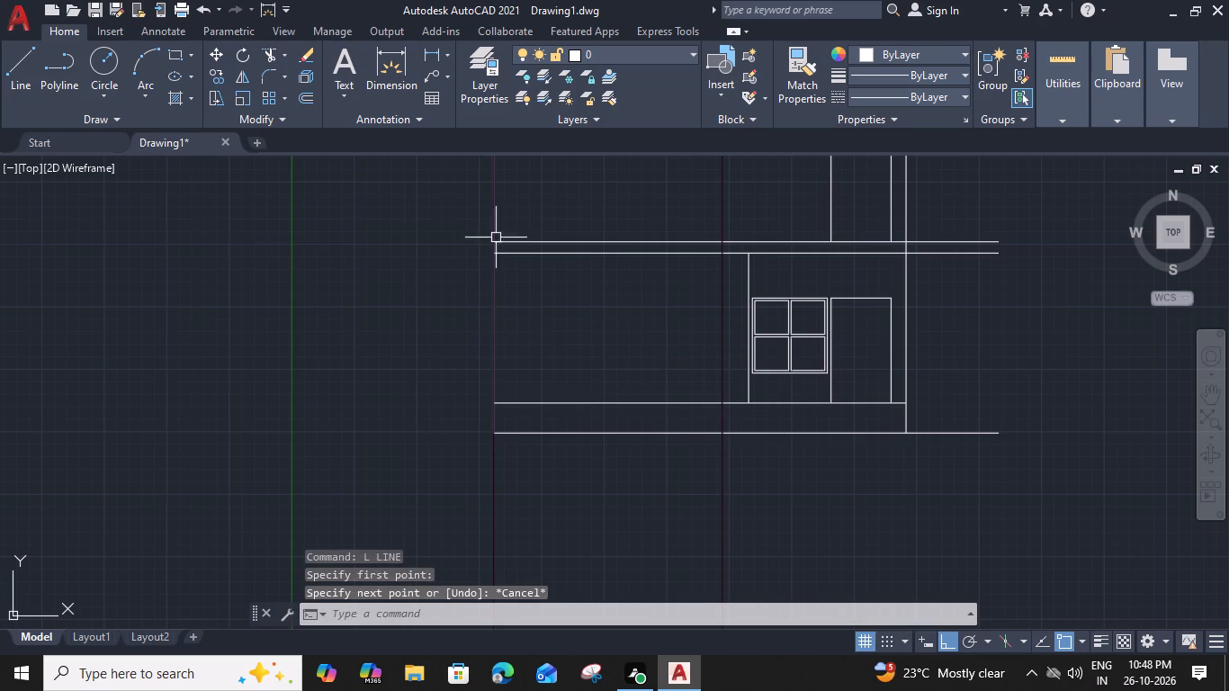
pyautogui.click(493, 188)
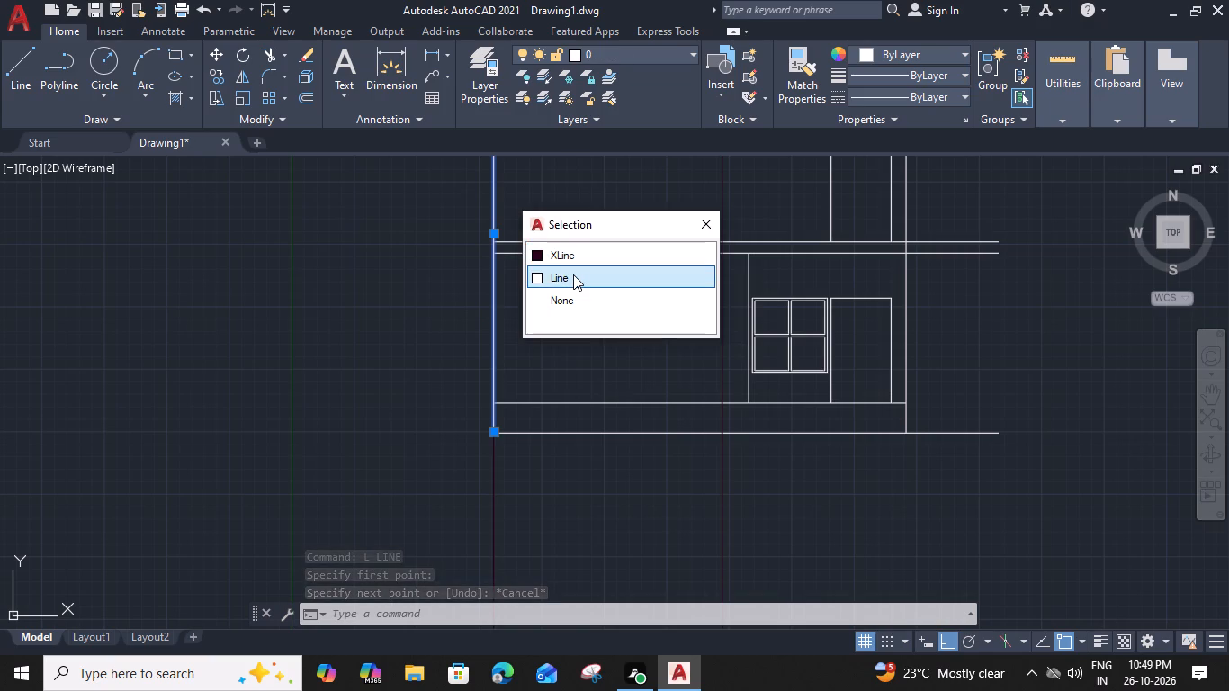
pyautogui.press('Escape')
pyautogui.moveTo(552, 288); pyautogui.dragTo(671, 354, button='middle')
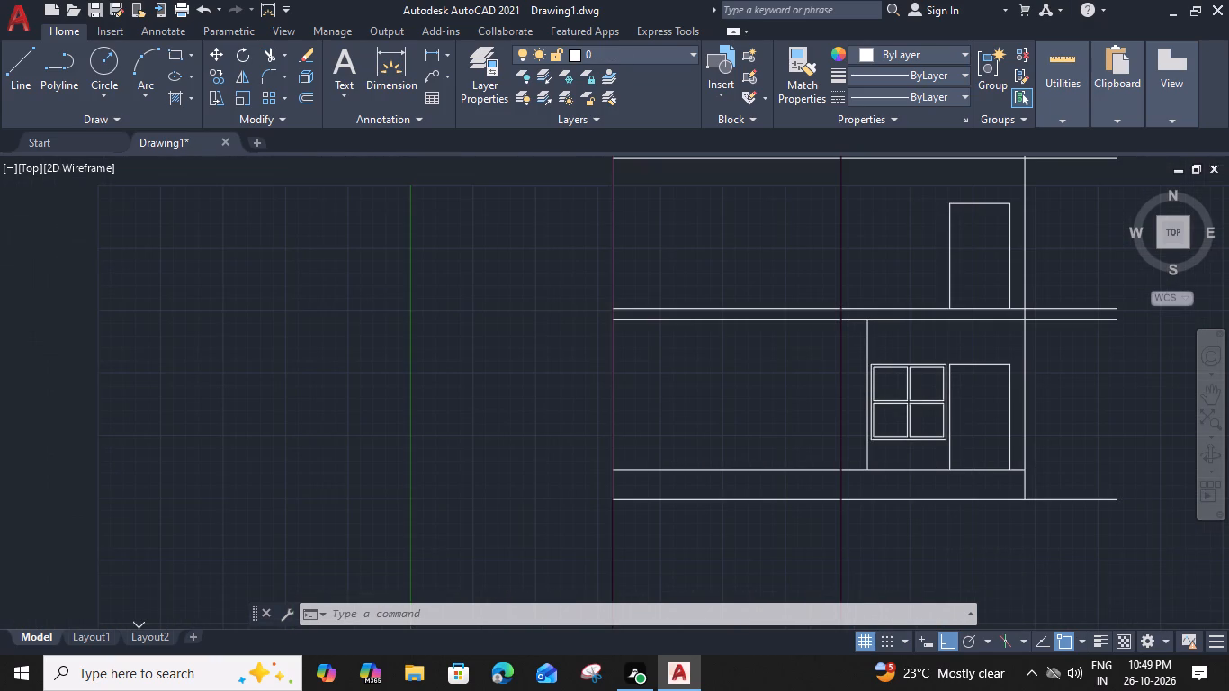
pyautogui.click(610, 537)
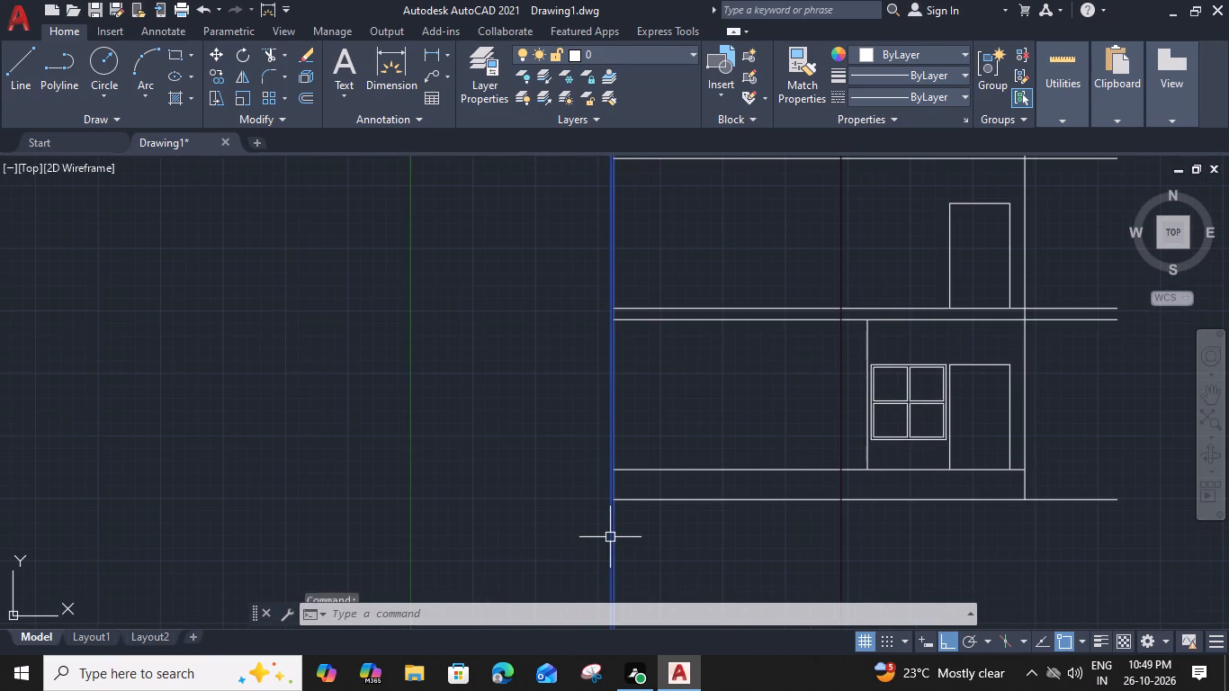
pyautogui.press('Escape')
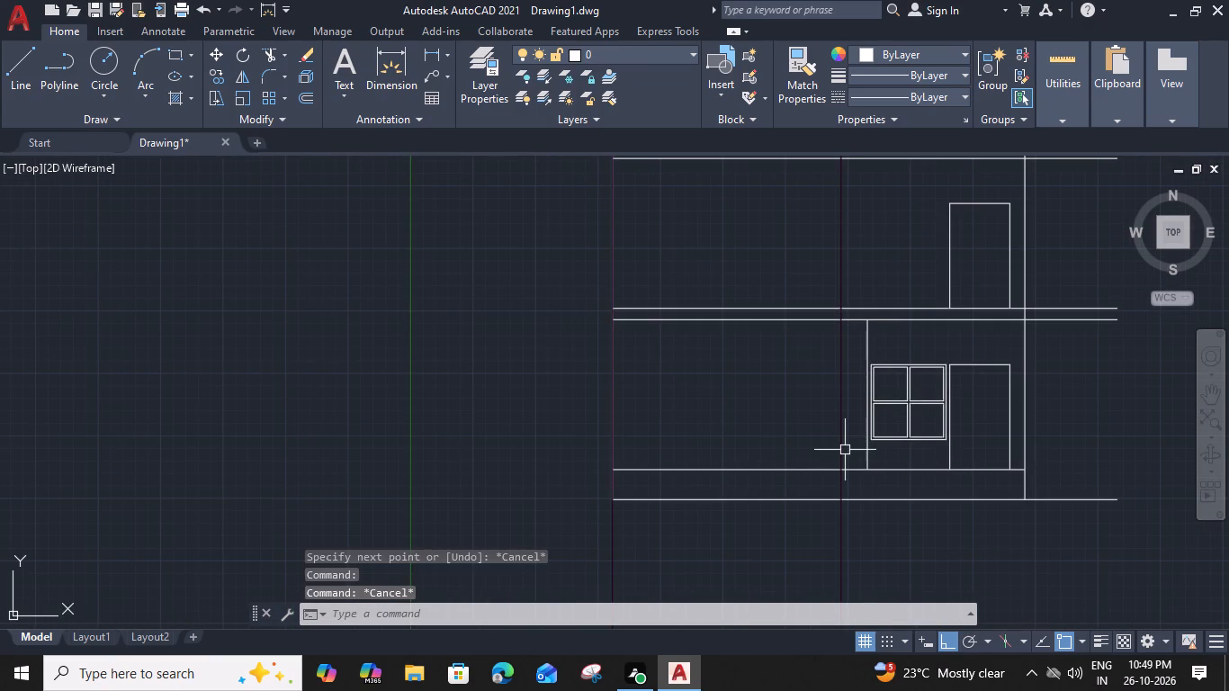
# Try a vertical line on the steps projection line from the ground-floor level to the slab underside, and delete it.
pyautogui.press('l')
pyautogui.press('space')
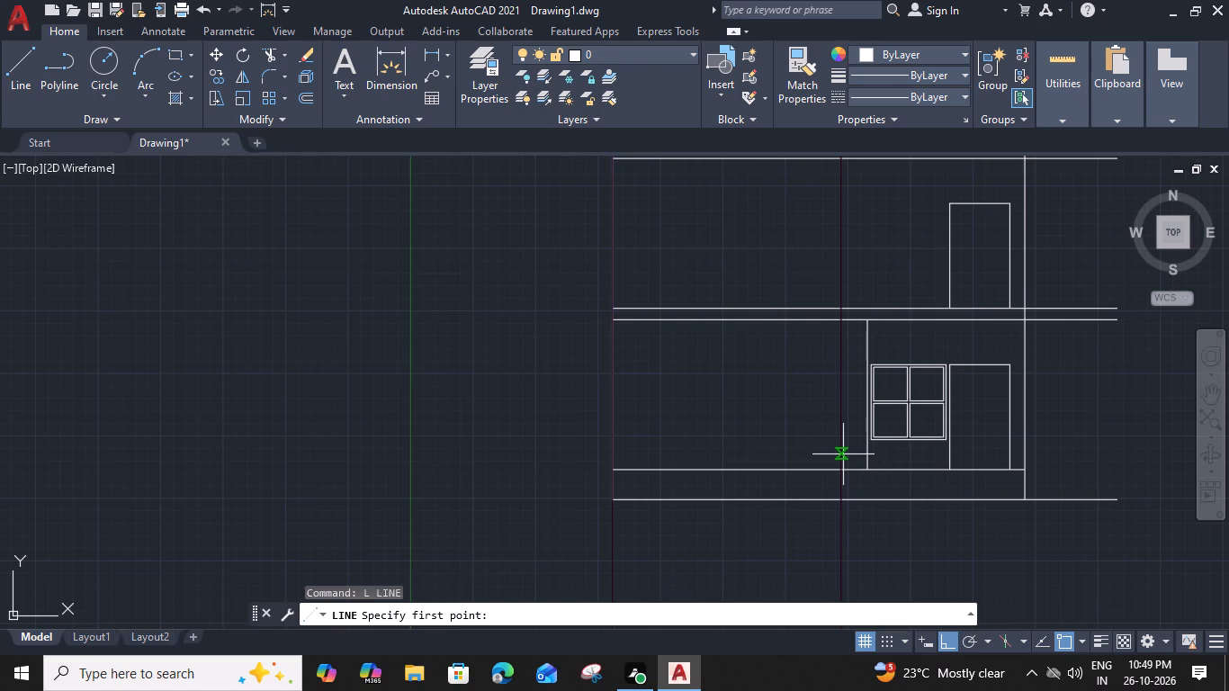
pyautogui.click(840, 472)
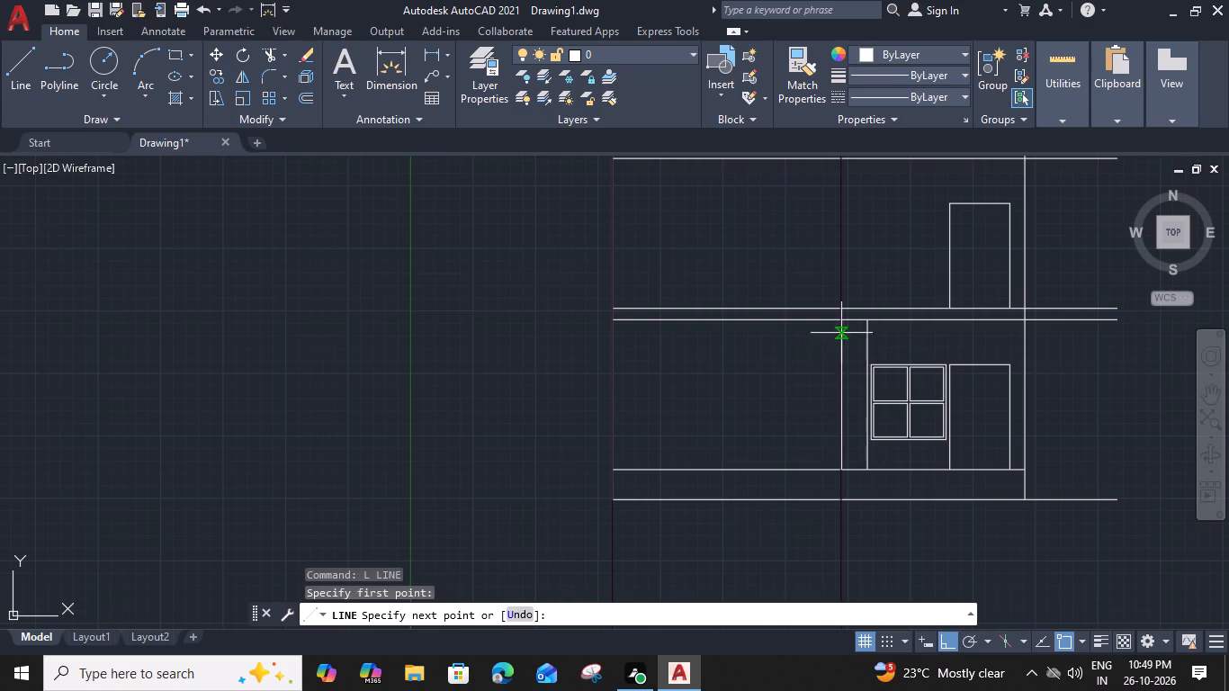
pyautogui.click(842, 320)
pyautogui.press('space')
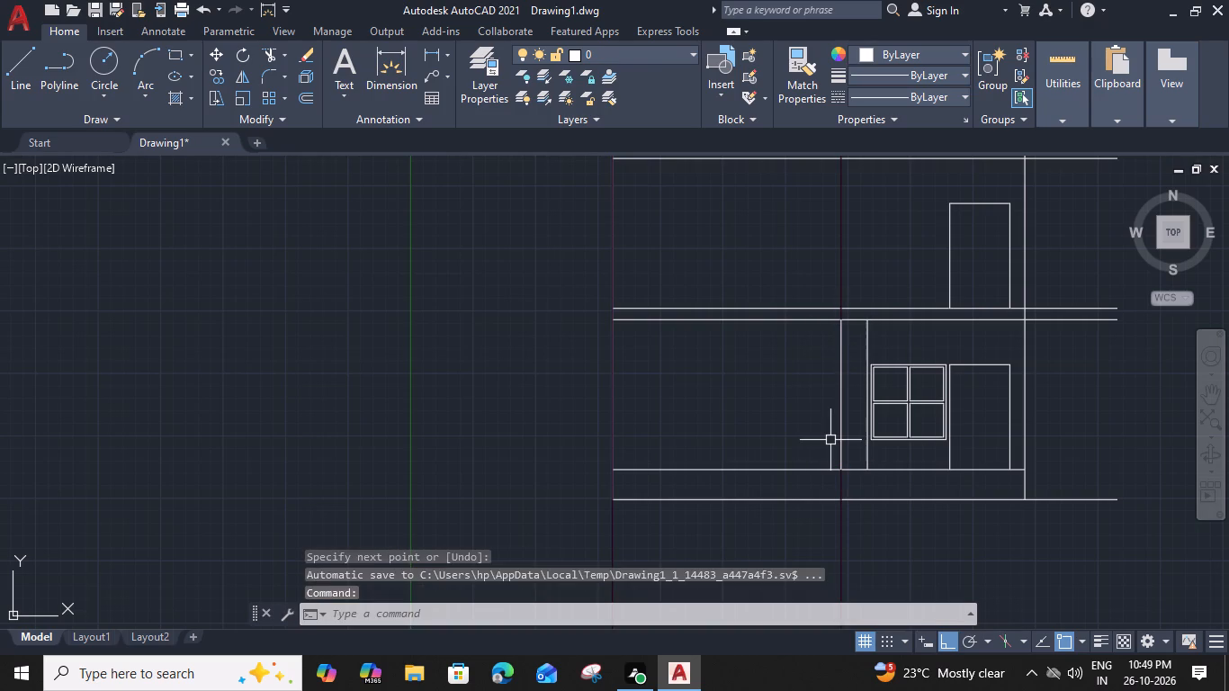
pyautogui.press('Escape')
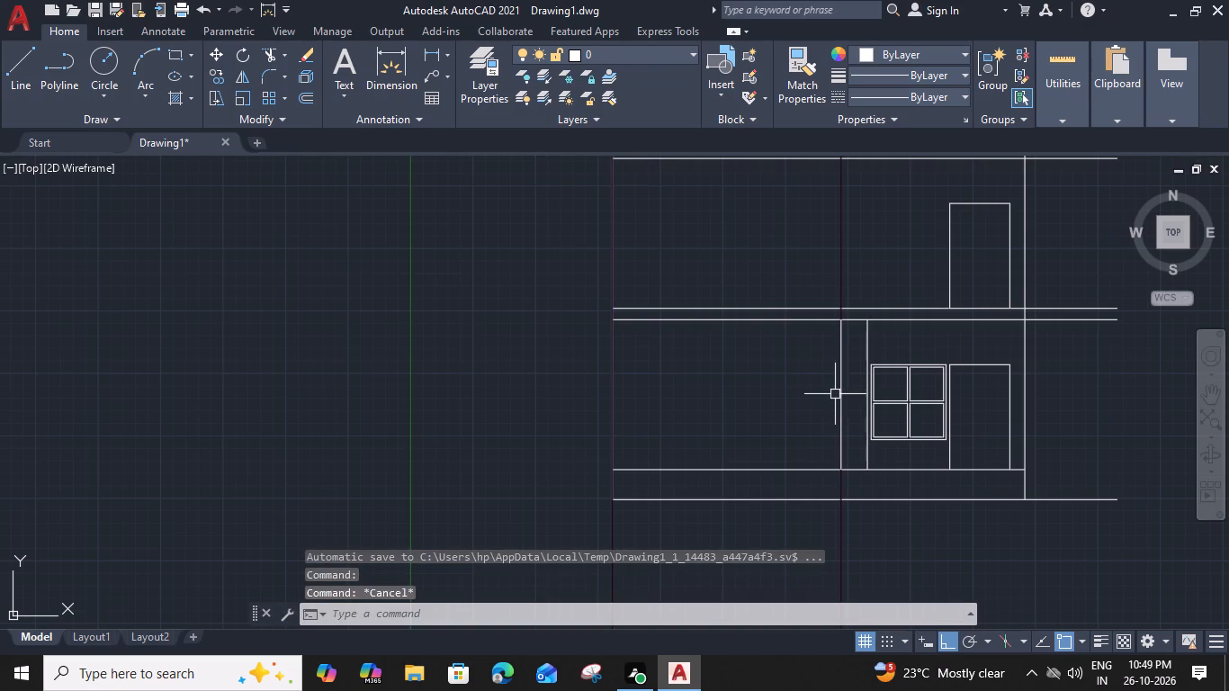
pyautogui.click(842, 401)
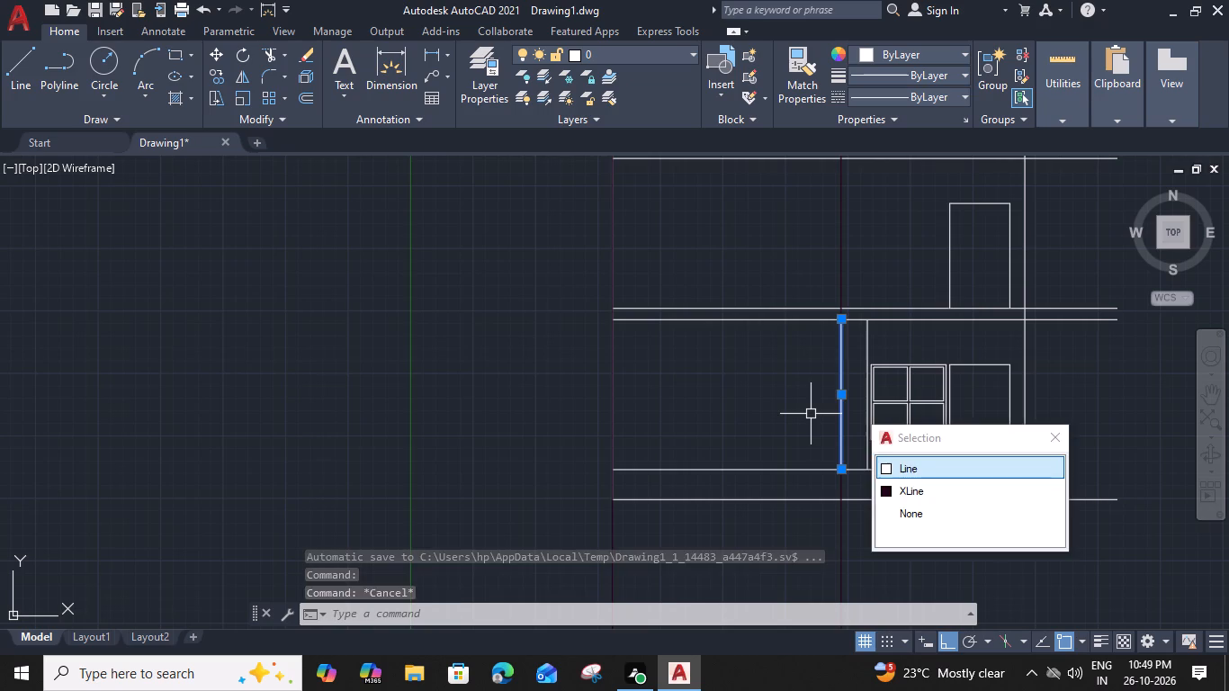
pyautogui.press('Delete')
# Draw a 3' vertical line upward from where the ground-floor level meets the steps projection line beside the window.
pyautogui.write('L')
pyautogui.press('space')
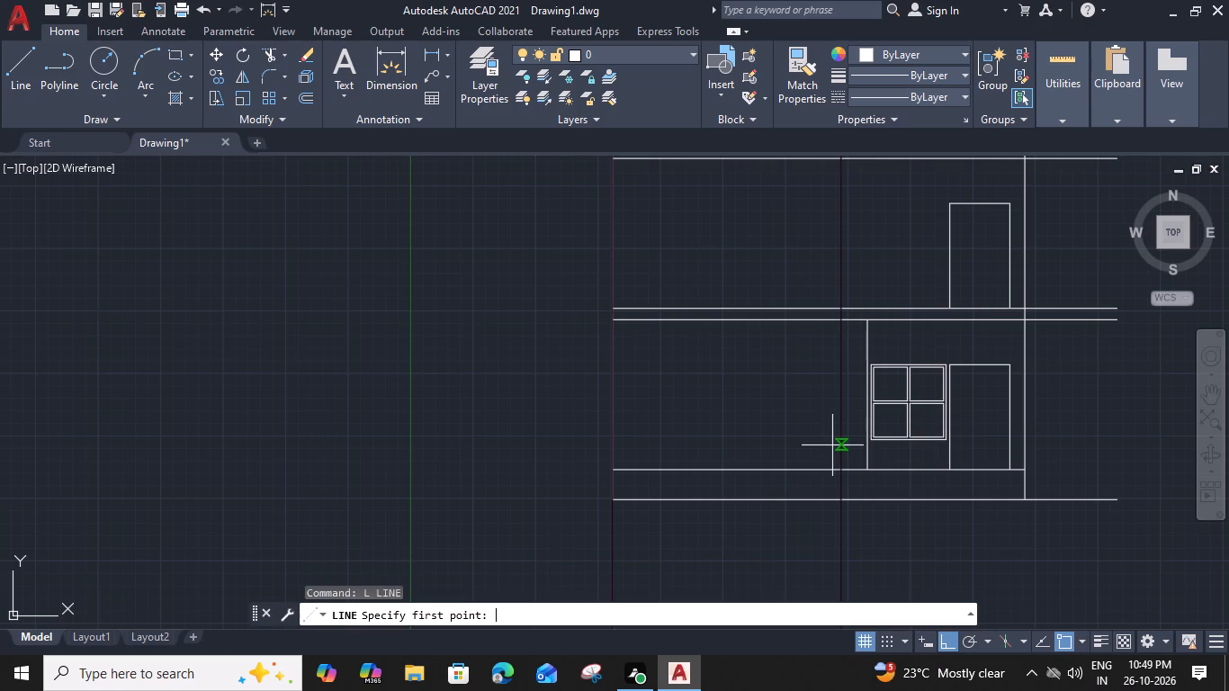
pyautogui.click(841, 475)
pyautogui.write("3'")
pyautogui.press('space')
pyautogui.press('Escape')
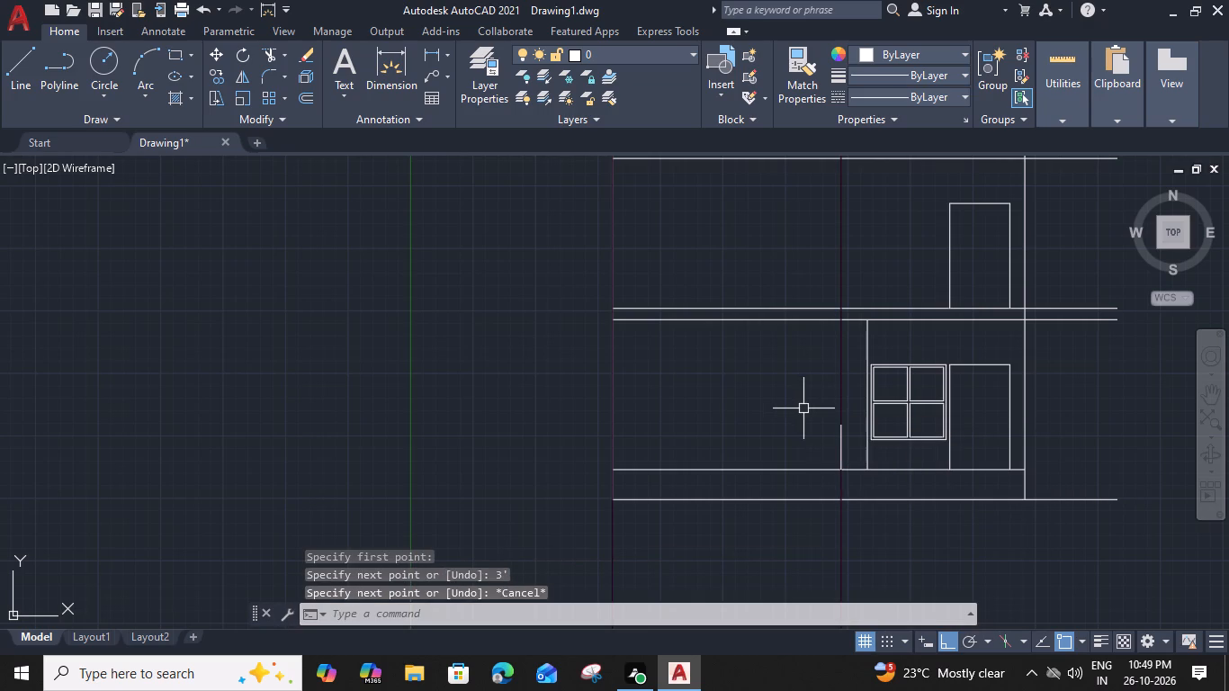
pyautogui.moveTo(874, 263); pyautogui.dragTo(900, 469, button='middle')
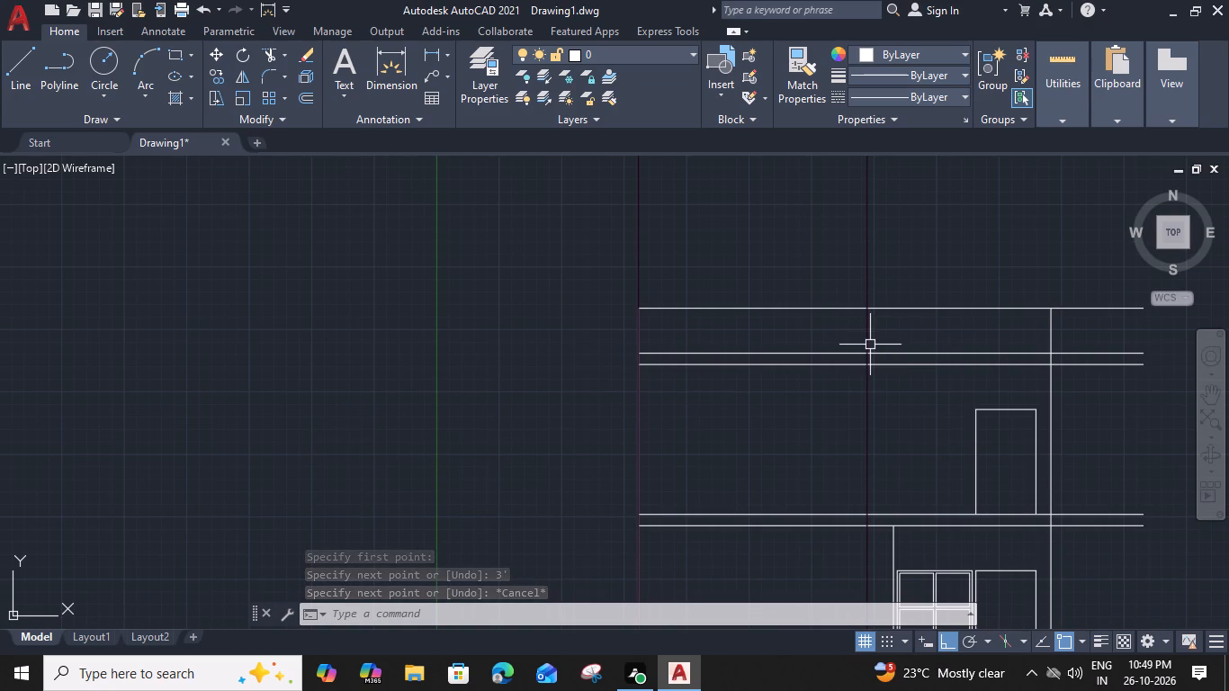
# Draw a 3' vertical line upward from where the first-floor slab's top meets the steps projection line.
pyautogui.moveTo(871, 519); pyautogui.dragTo(874, 508, button='middle')
pyautogui.press('l')
pyautogui.press('space')
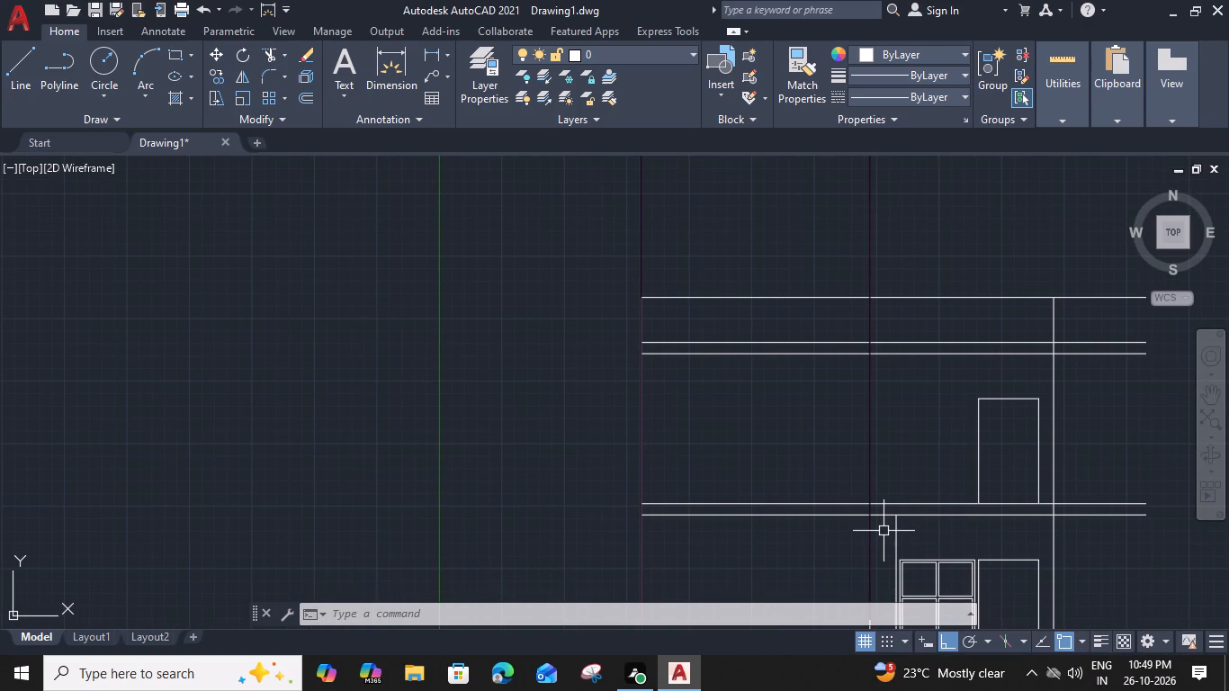
pyautogui.scroll(1, 859, 492)
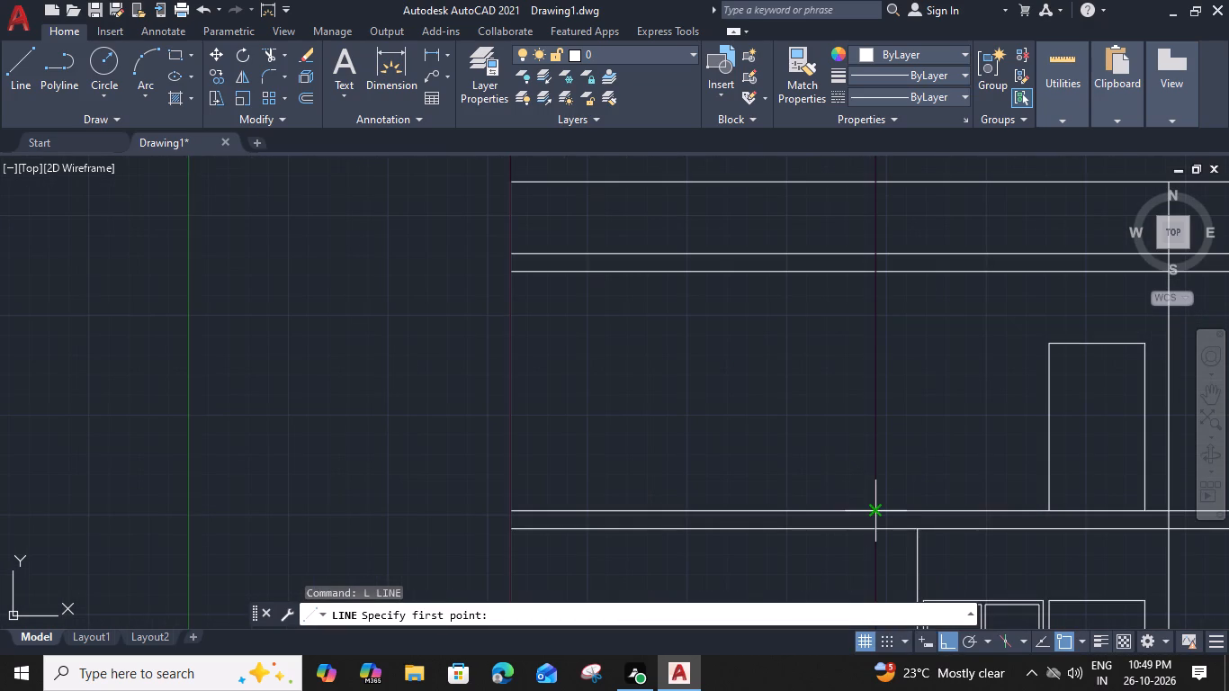
pyautogui.click(876, 514)
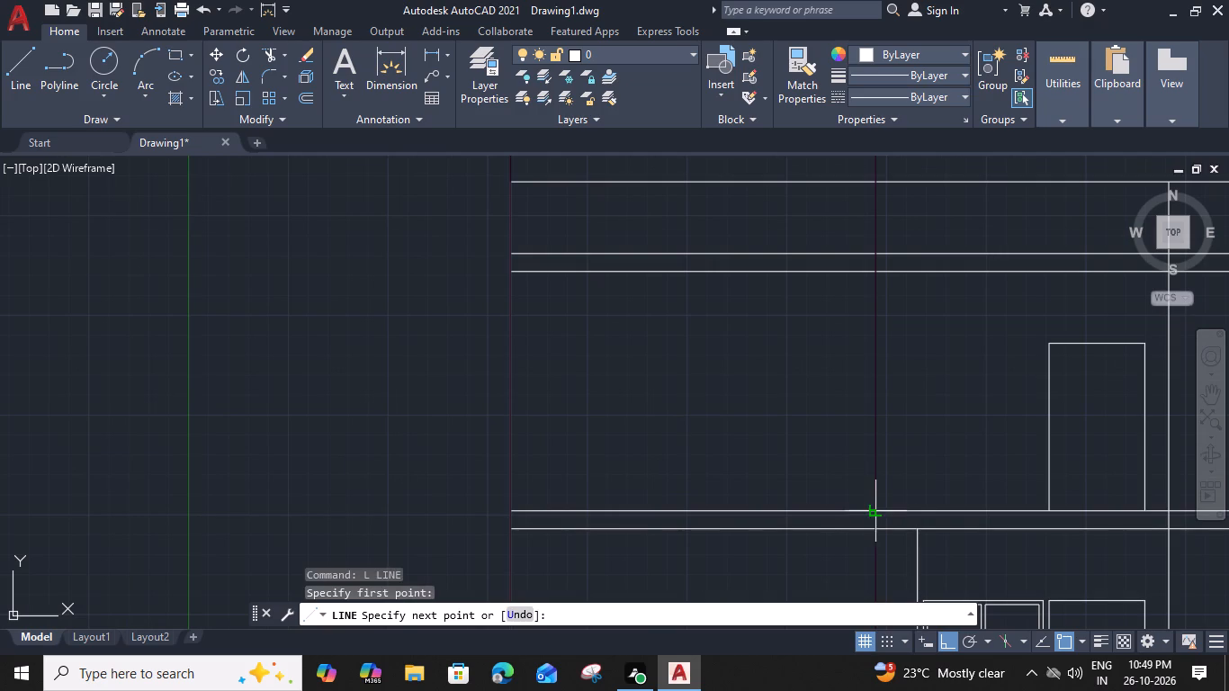
pyautogui.write("3'")
pyautogui.press('space')
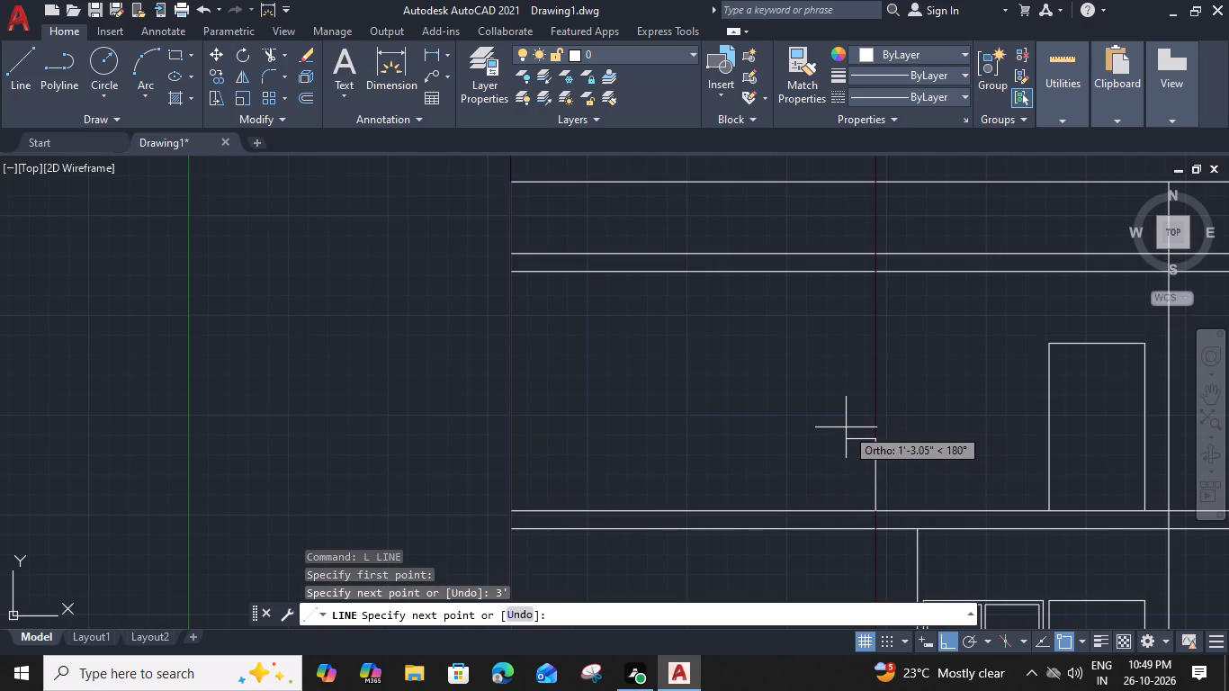
pyautogui.press('Escape')
# Draw a vertical line along the steps projection line from the parapet's top line down to the roof slab's top.
pyautogui.scroll(-2, 846, 427)
pyautogui.moveTo(846, 432); pyautogui.dragTo(836, 316, button='middle')
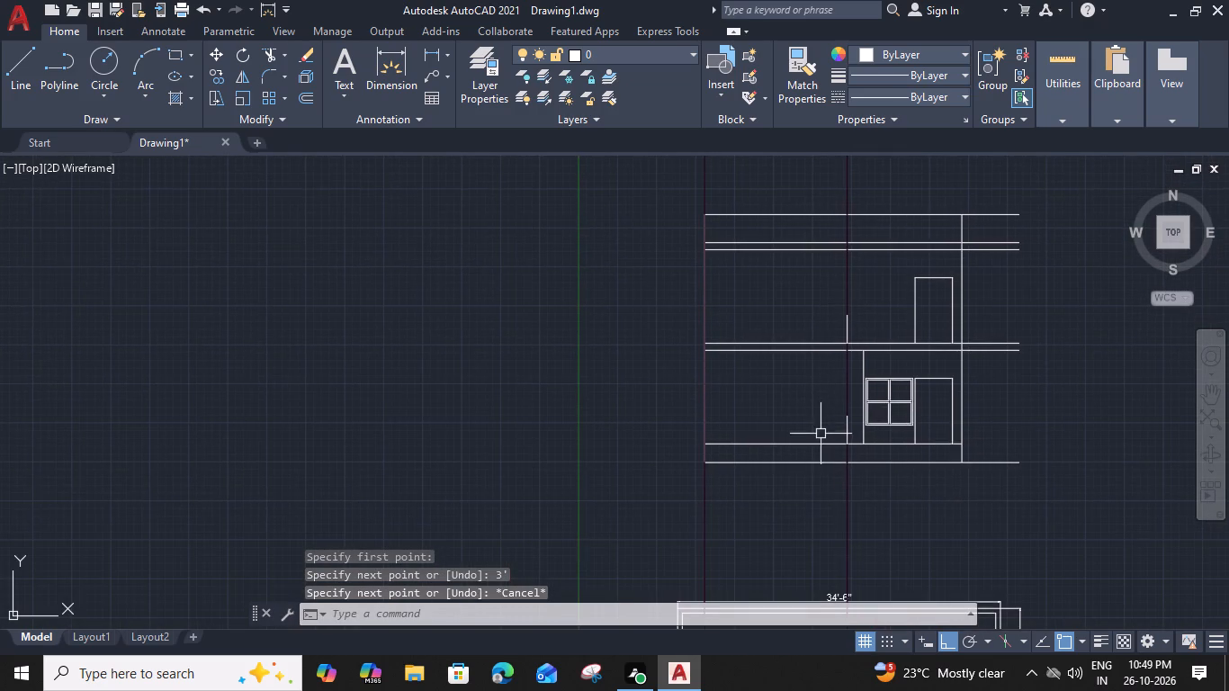
pyautogui.moveTo(817, 429); pyautogui.dragTo(776, 477, button='middle')
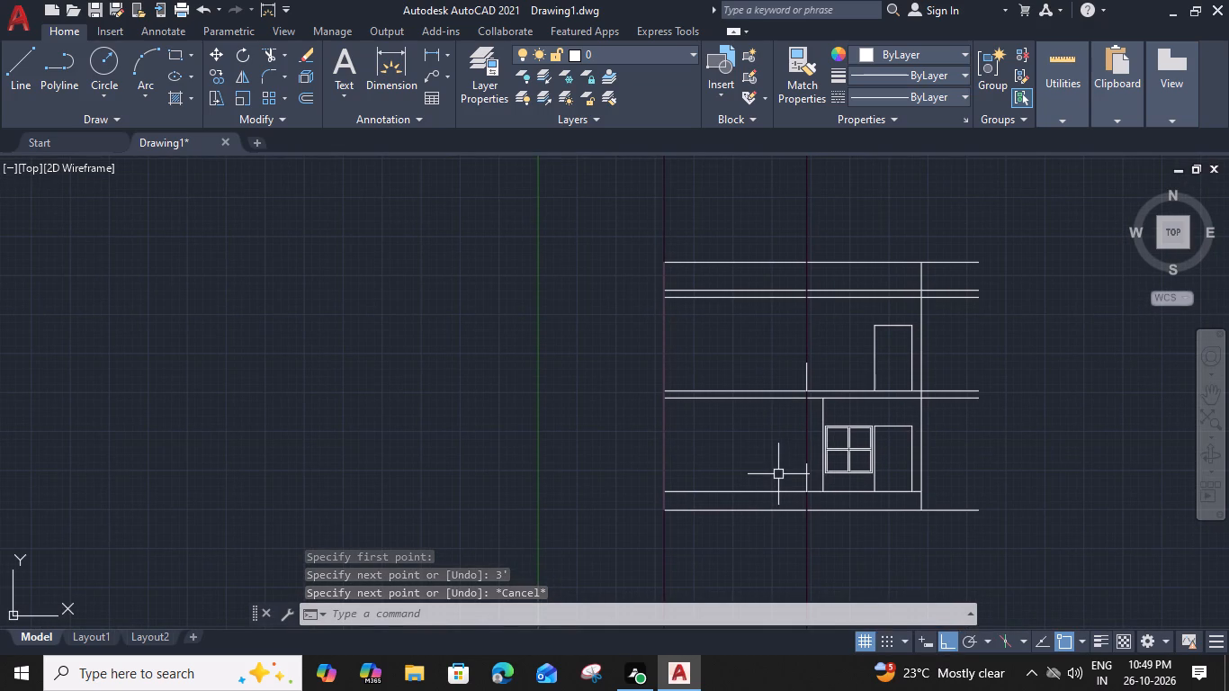
pyautogui.scroll(1, 815, 239)
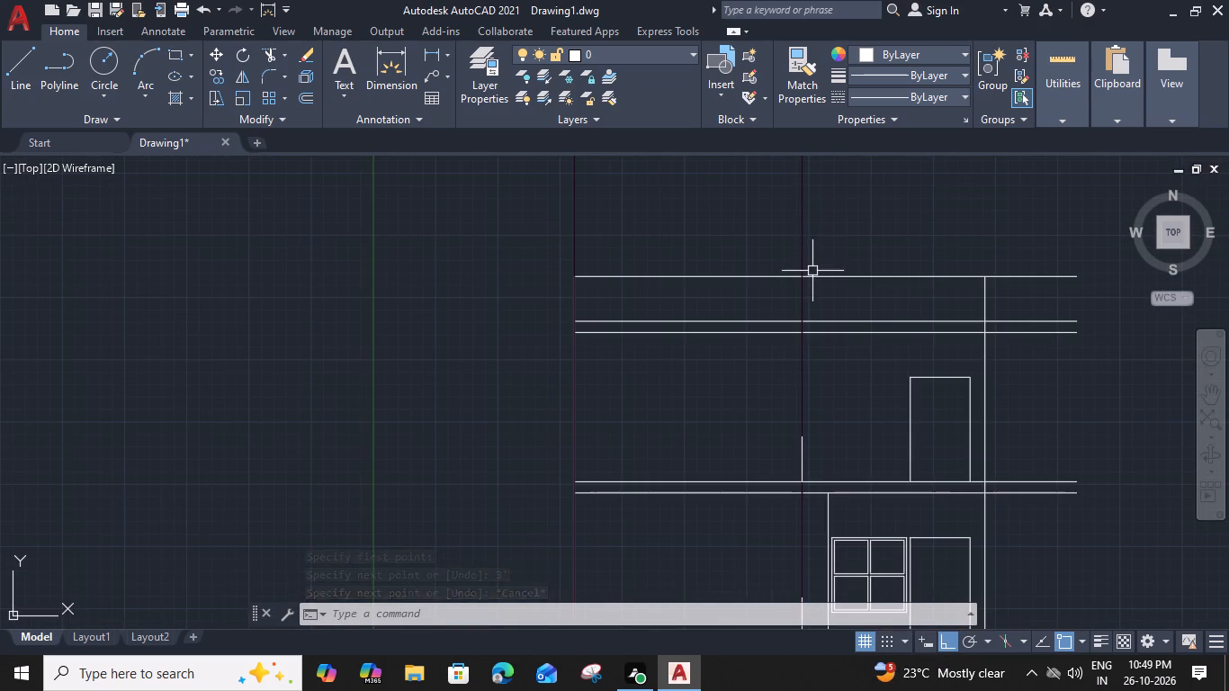
pyautogui.write('L')
pyautogui.press('space')
pyautogui.click(802, 276)
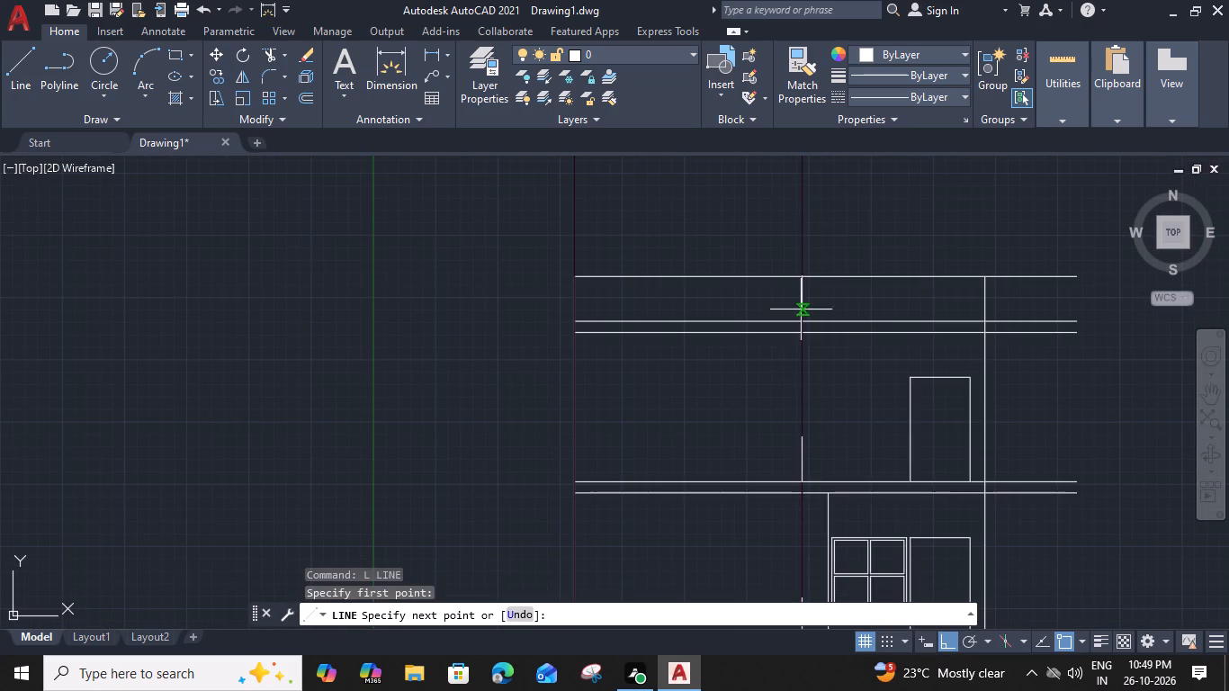
pyautogui.click(801, 319)
pyautogui.press('space')
# Turn off the STEPS EV layer.
pyautogui.scroll(-2, 801, 319)
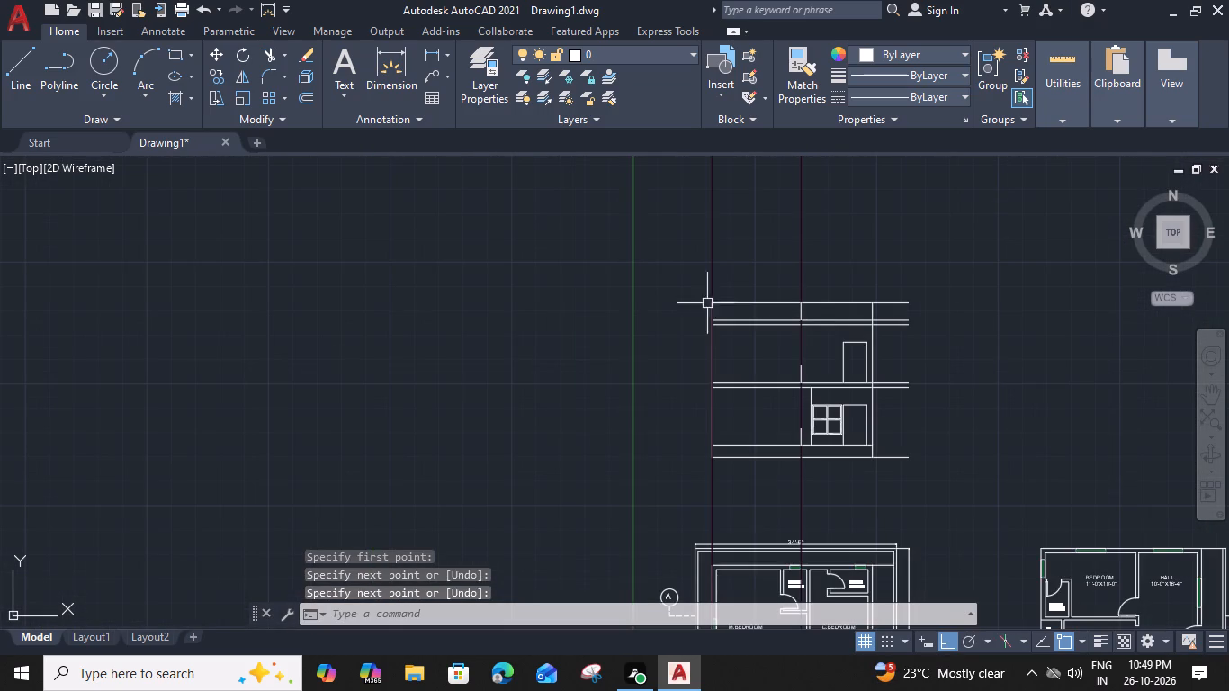
pyautogui.click(667, 52)
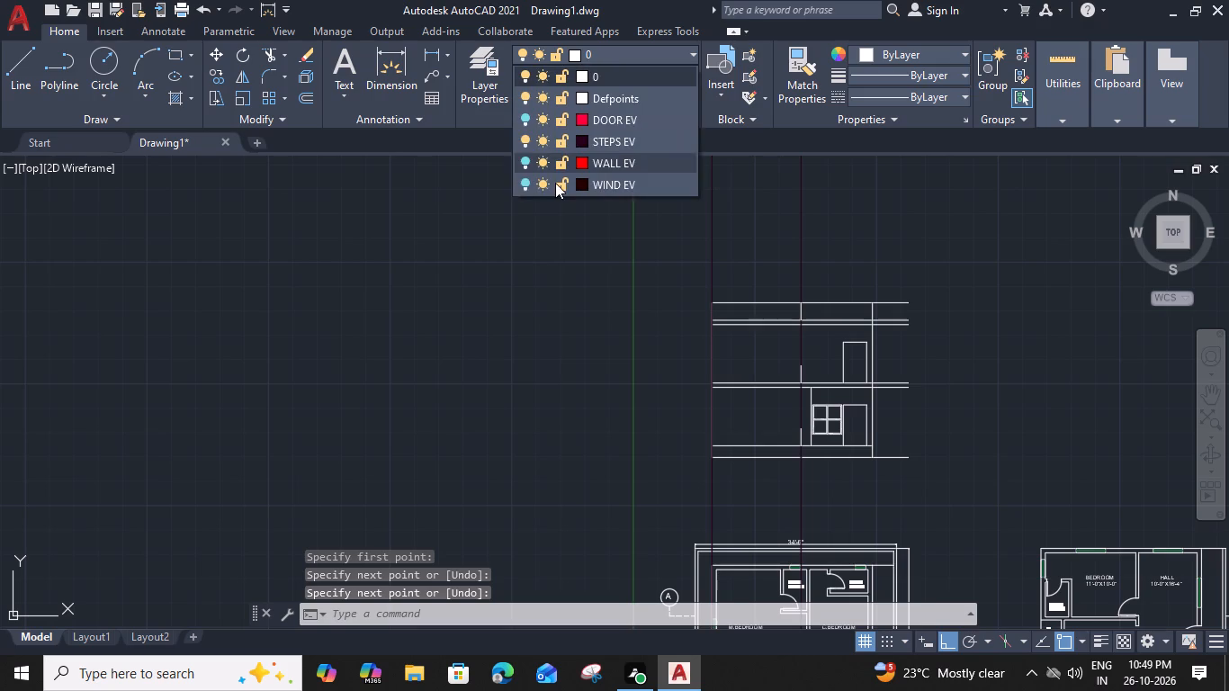
pyautogui.click(525, 136)
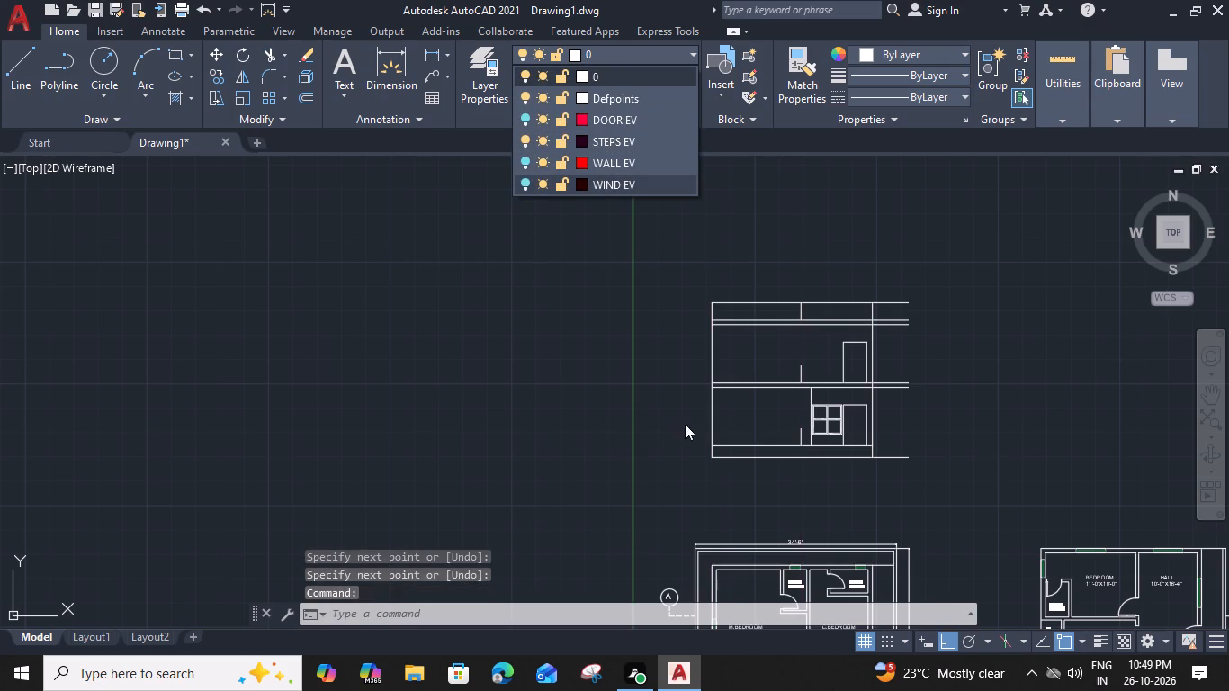
pyautogui.press('Escape')
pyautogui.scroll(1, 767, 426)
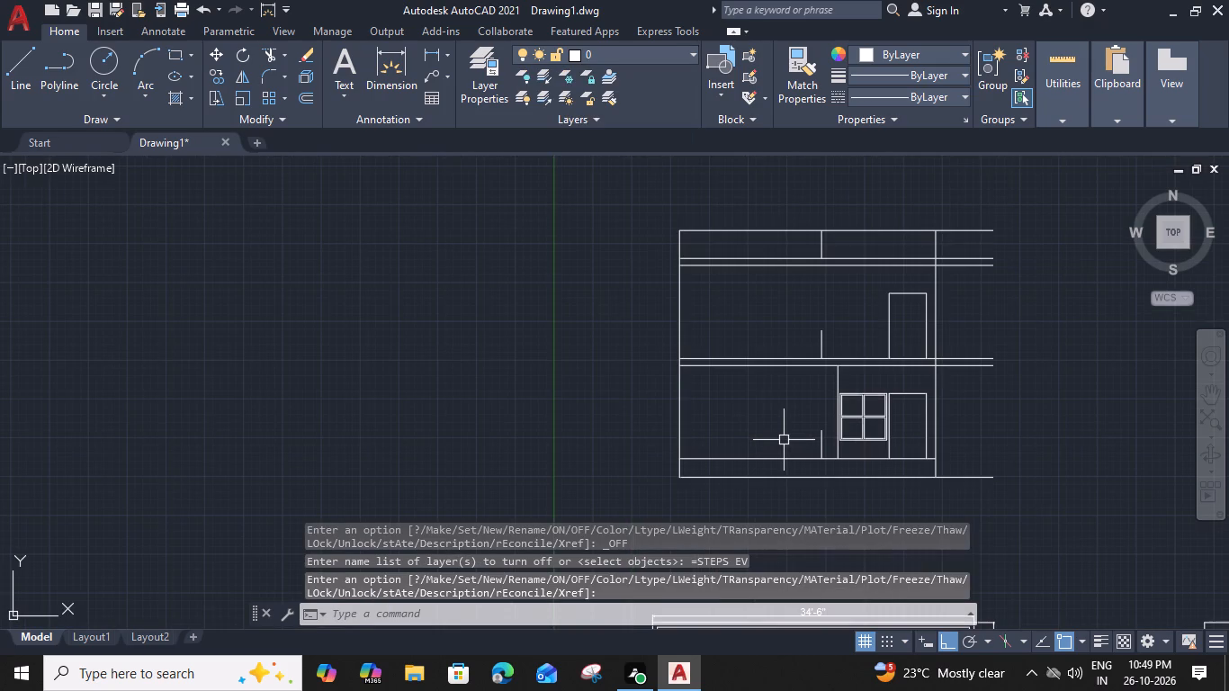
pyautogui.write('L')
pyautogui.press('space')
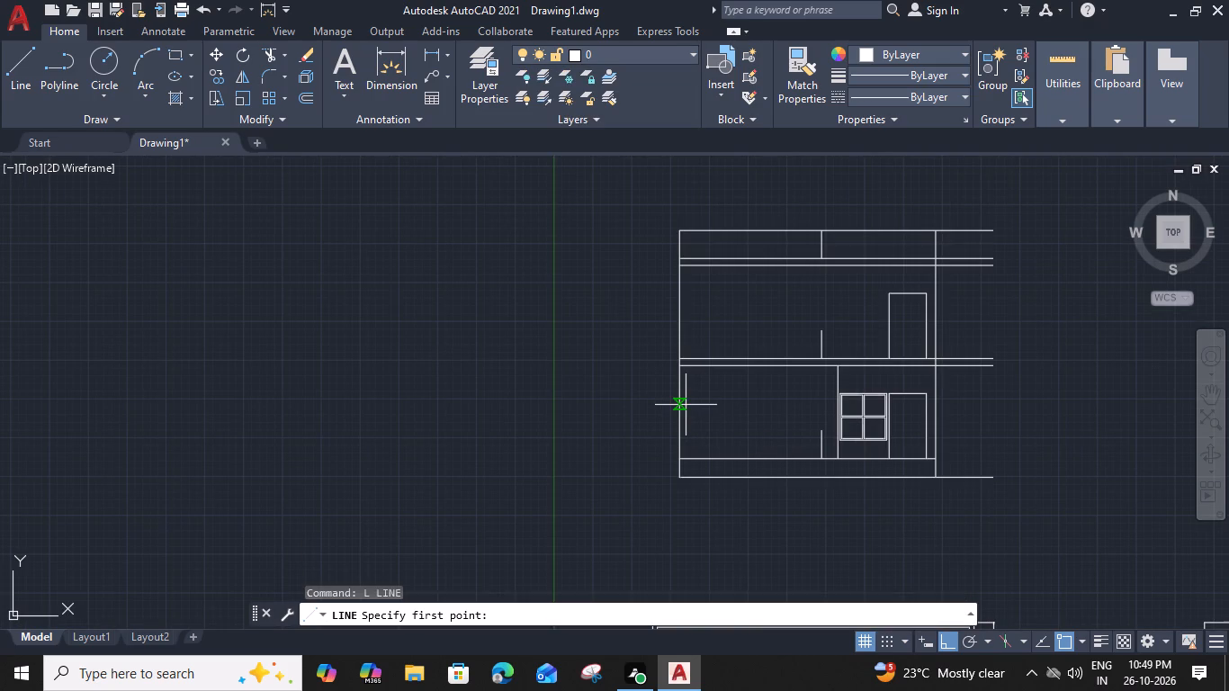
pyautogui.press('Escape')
# Trim the outer left wall line between the two slab lines at both the first-floor slab and the roof slab.
pyautogui.press('t')
pyautogui.press('r')
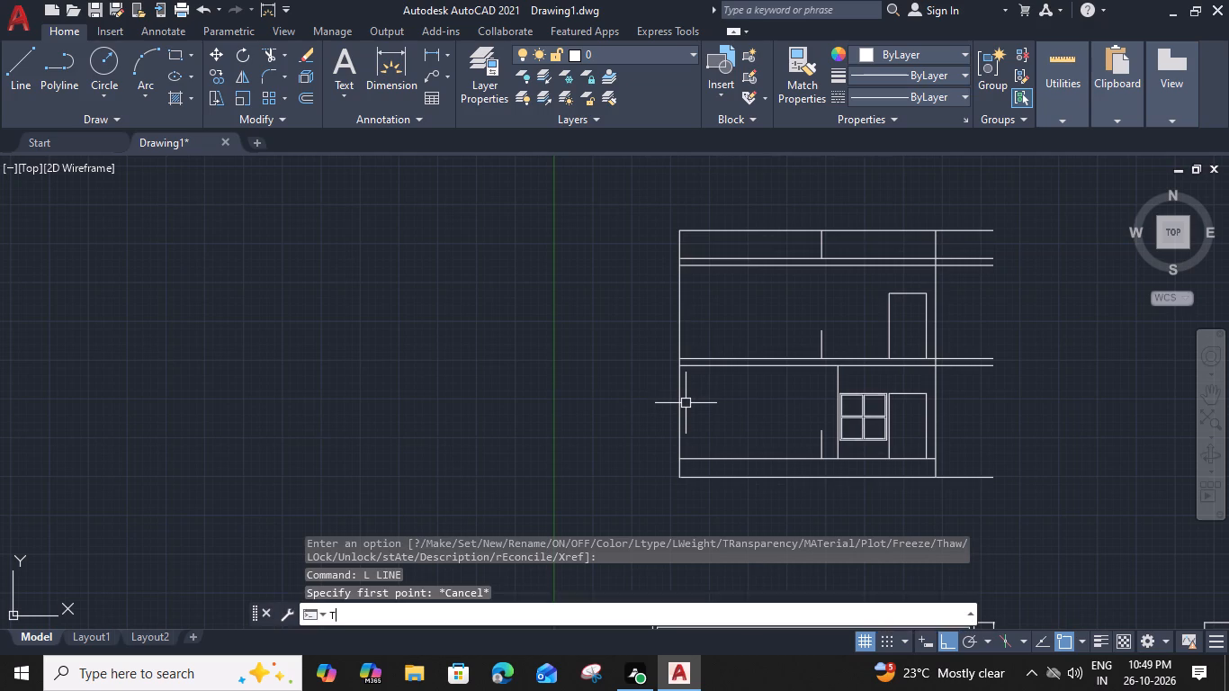
pyautogui.press('space')
pyautogui.scroll(3, 683, 336)
pyautogui.click(670, 436)
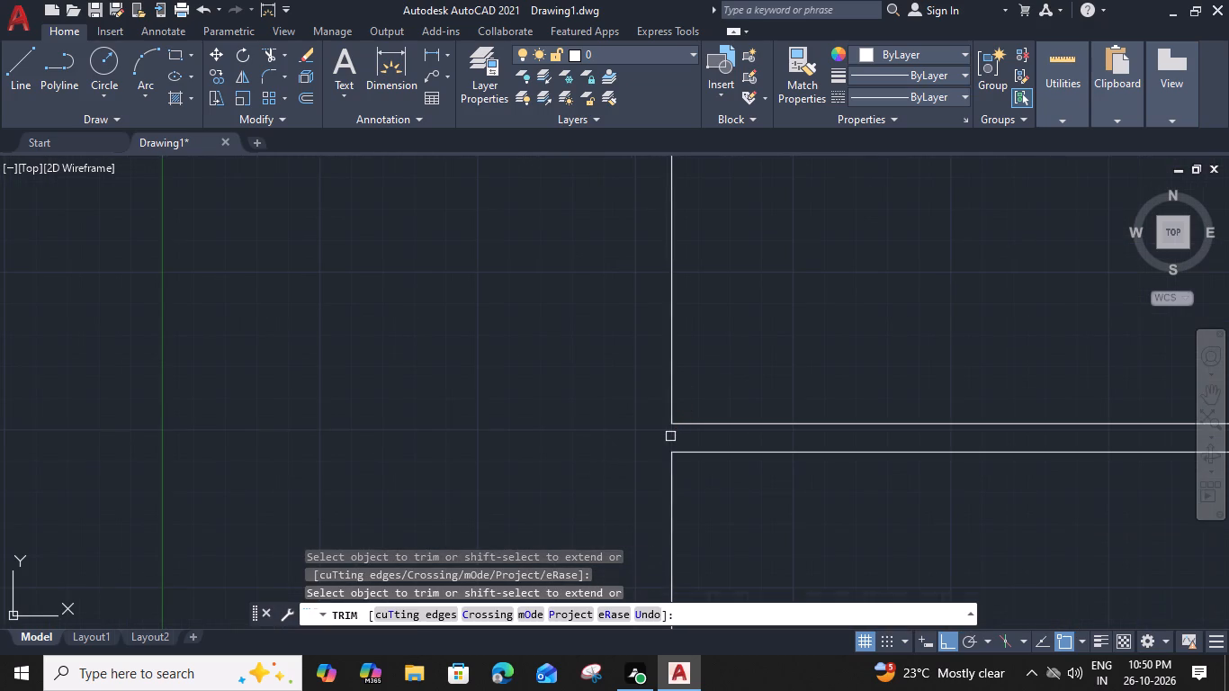
pyautogui.scroll(-2, 670, 433)
pyautogui.scroll(3, 661, 195)
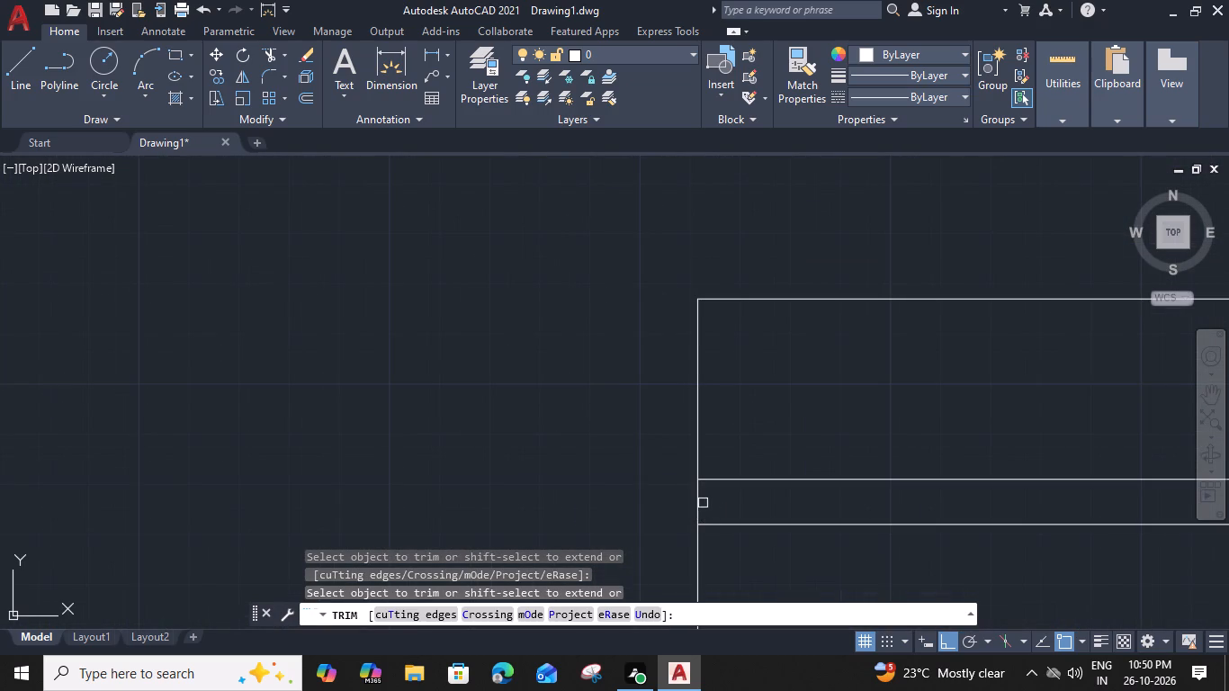
pyautogui.click(696, 496)
pyautogui.press('Escape')
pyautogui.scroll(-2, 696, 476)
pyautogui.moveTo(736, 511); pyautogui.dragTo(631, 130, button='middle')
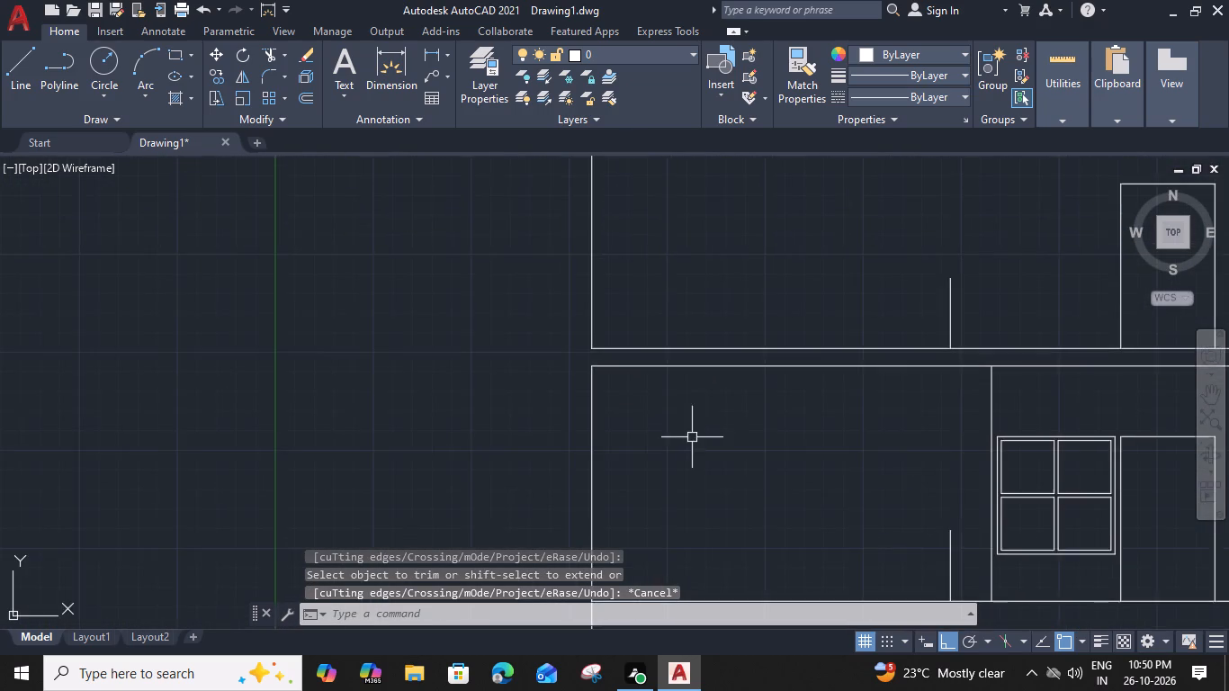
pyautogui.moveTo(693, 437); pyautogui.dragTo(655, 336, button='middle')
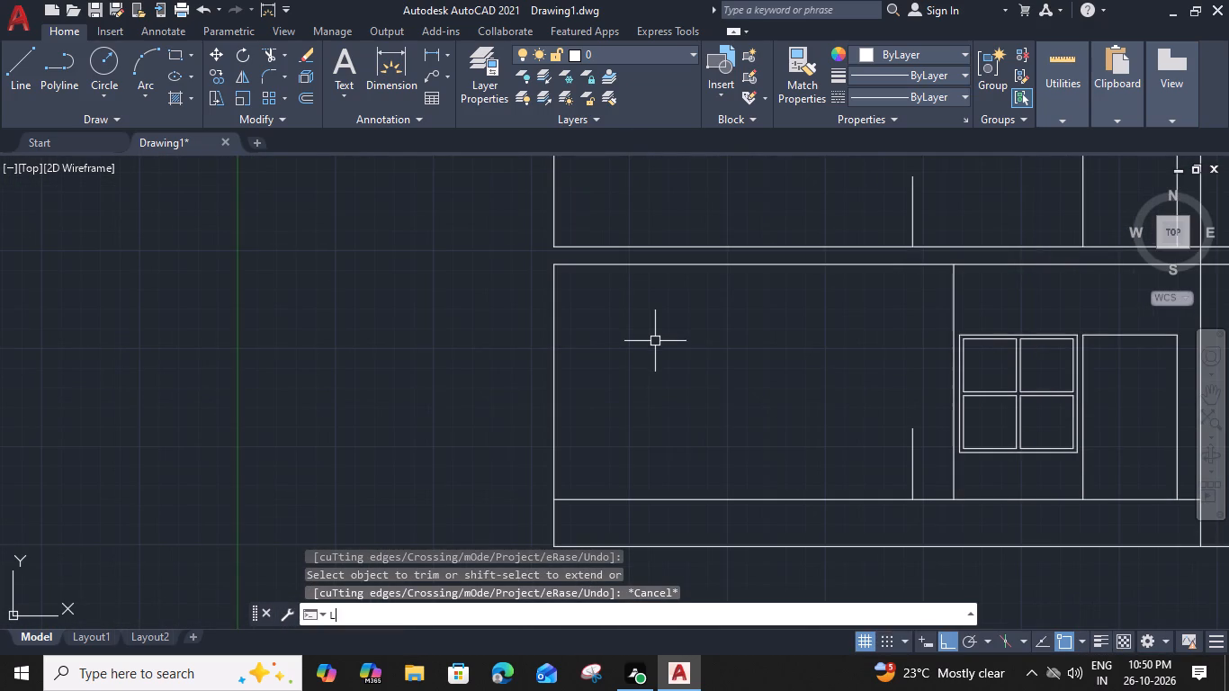
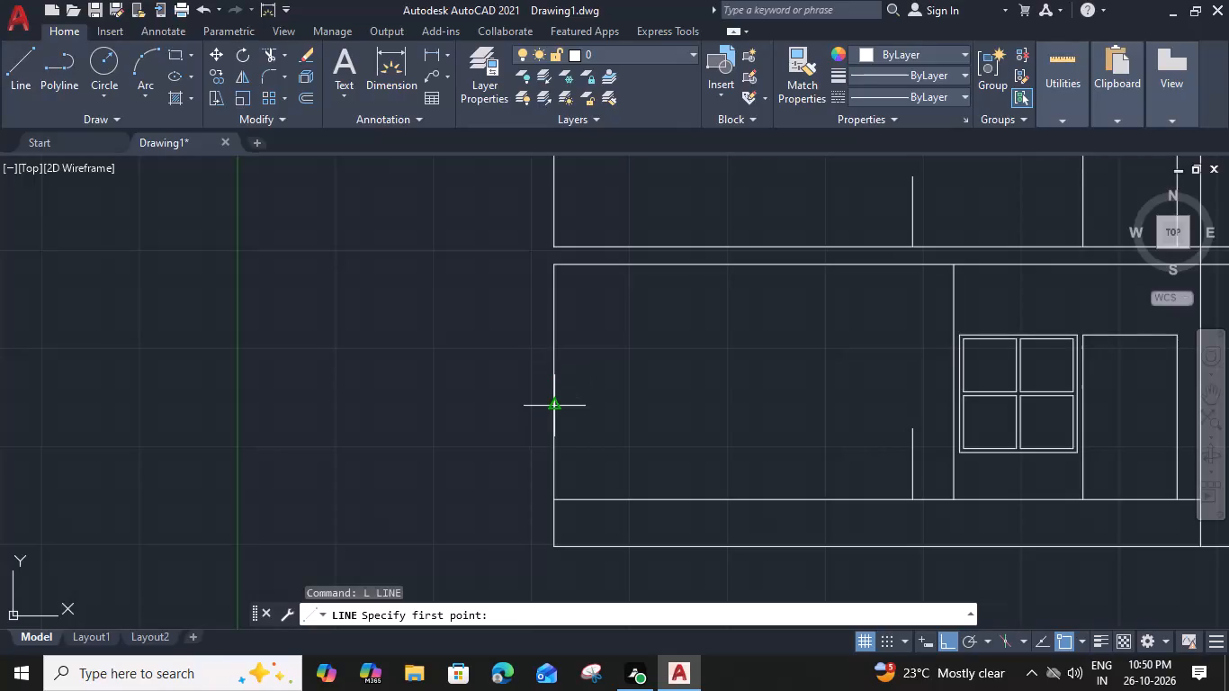
# Trim the outer left wall line between the ground-floor level line and the ground line beneath it.
pyautogui.press('Escape')
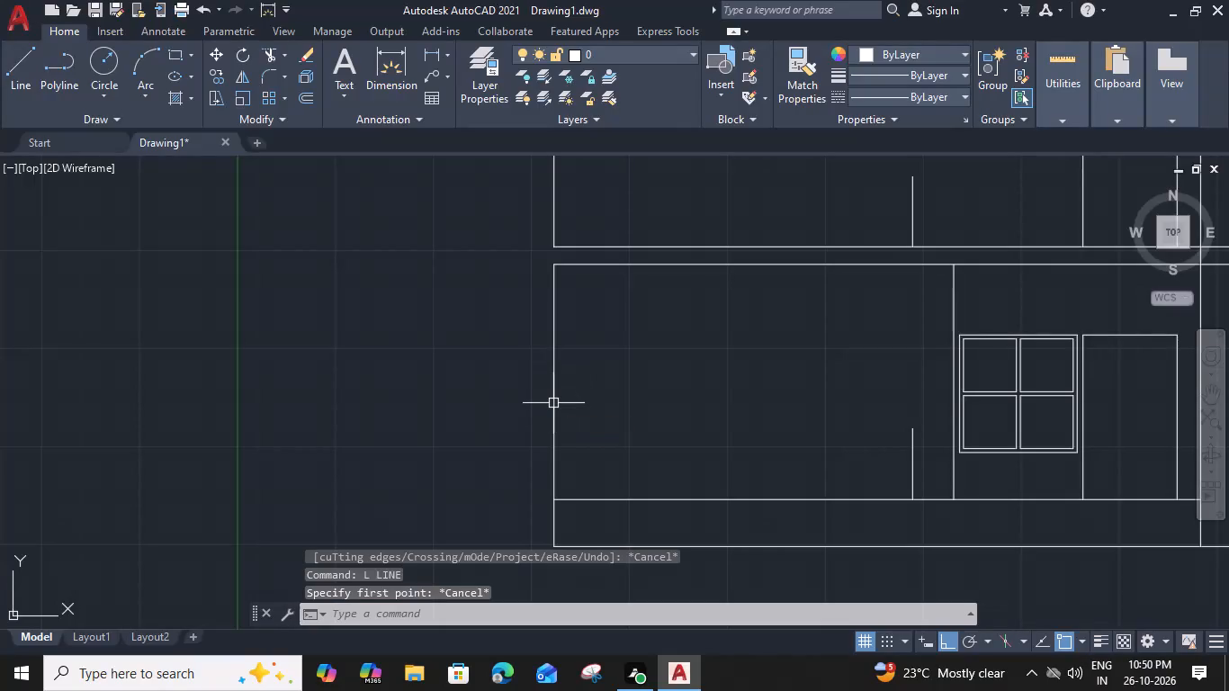
pyautogui.write('TR')
pyautogui.press('space')
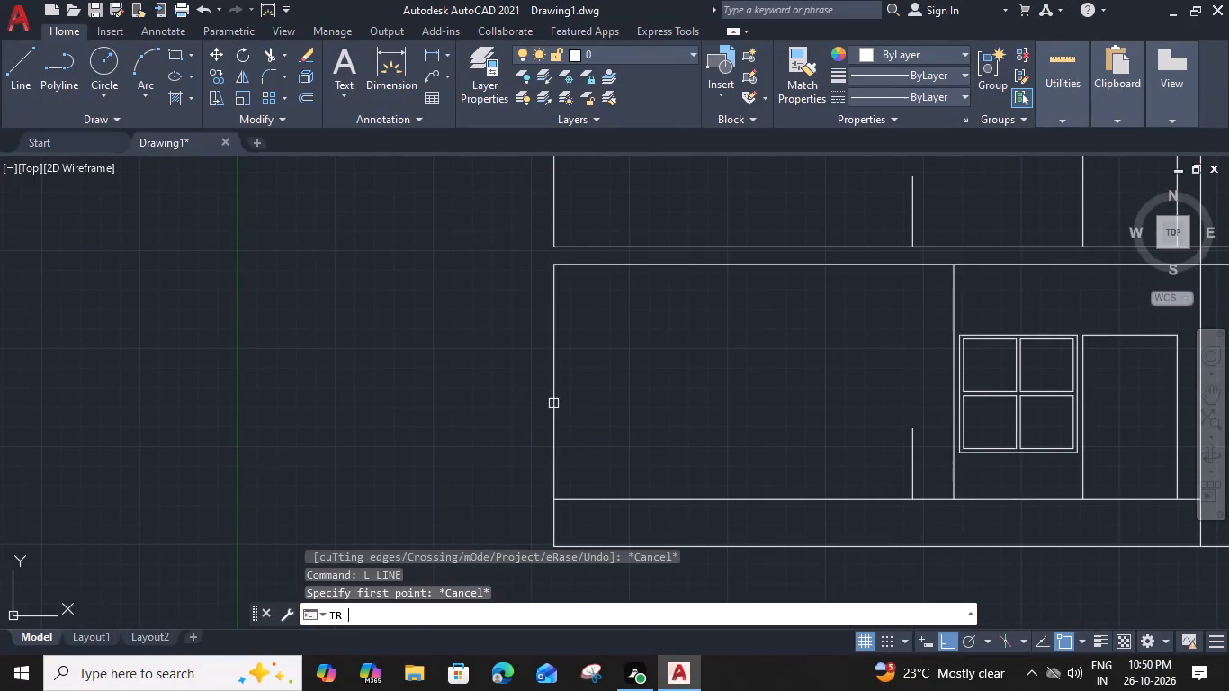
pyautogui.click(554, 518)
pyautogui.press('Escape')
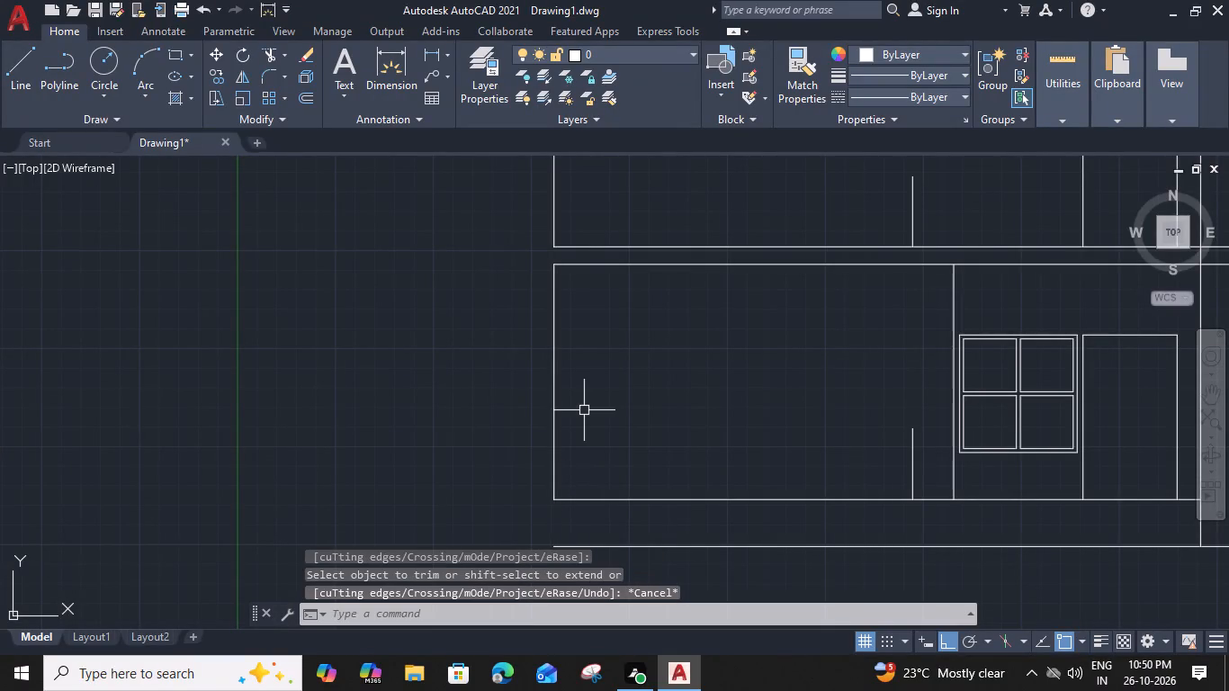
# Draw a sloping line from the midpoint of the ground-floor outer left wall to the top of the 3' vertical line.
pyautogui.press('l')
pyautogui.press('space')
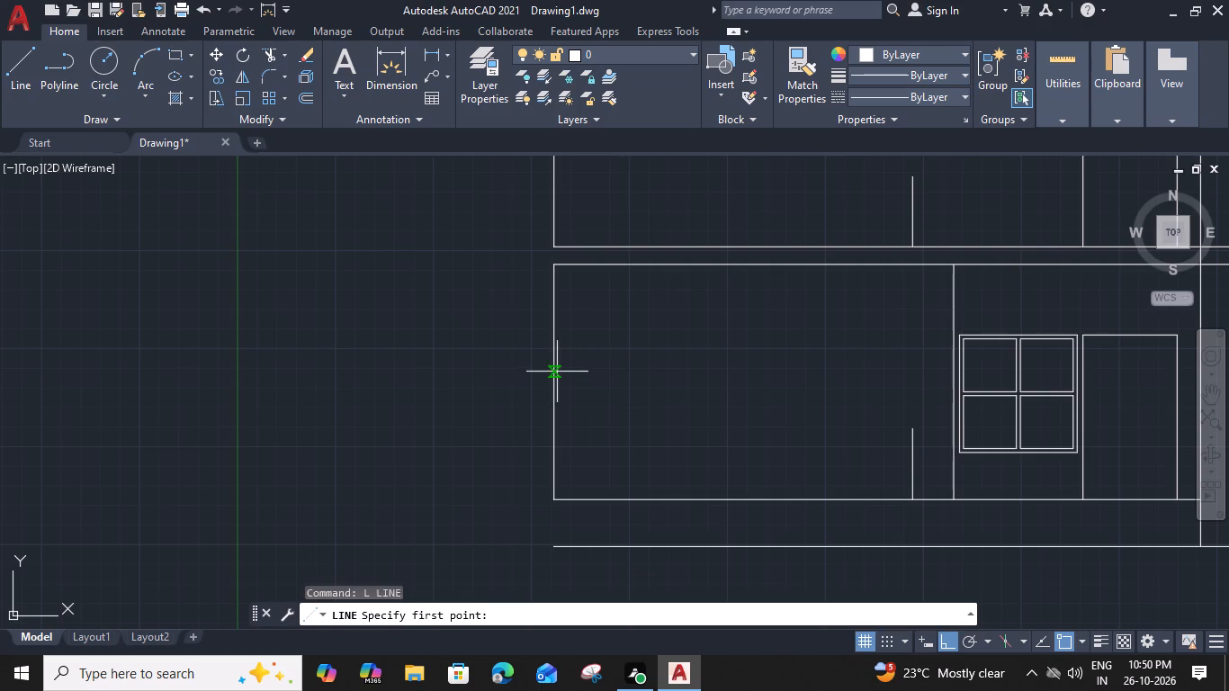
pyautogui.click(556, 378)
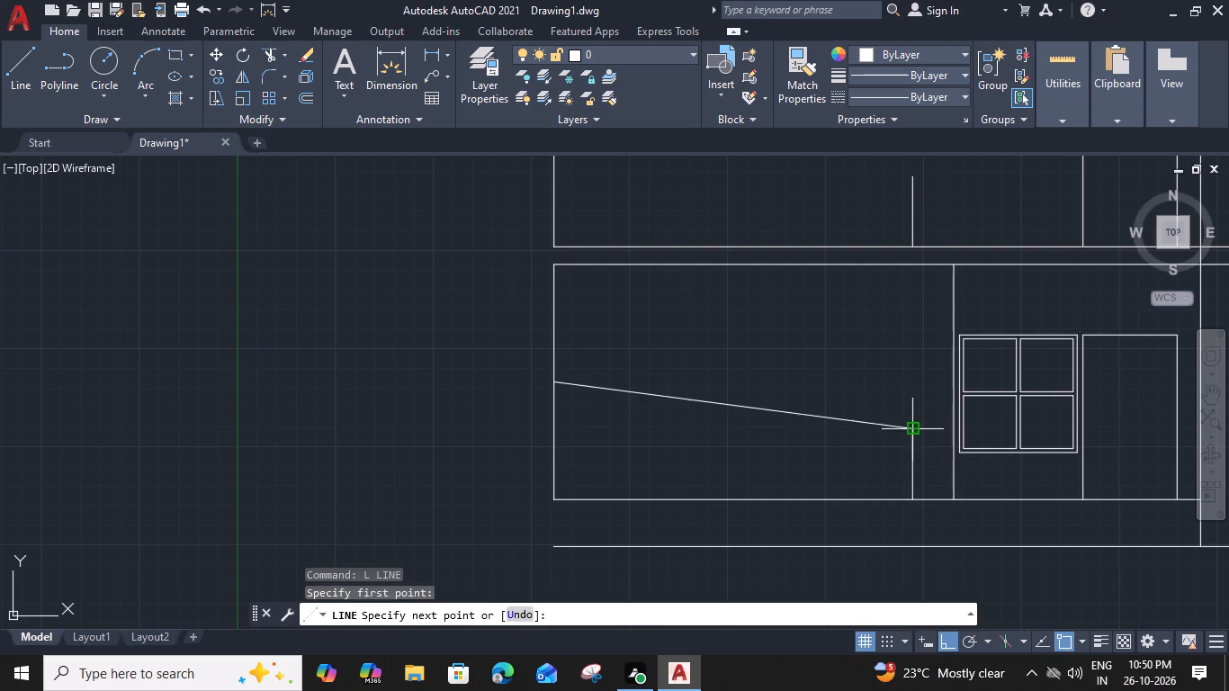
pyautogui.click(915, 431)
pyautogui.press('Escape')
# Draw a sloping line from the midpoint of the first-floor outer left wall to the top of that floor's 3' vertical line.
pyautogui.moveTo(734, 350); pyautogui.dragTo(732, 396, button='middle')
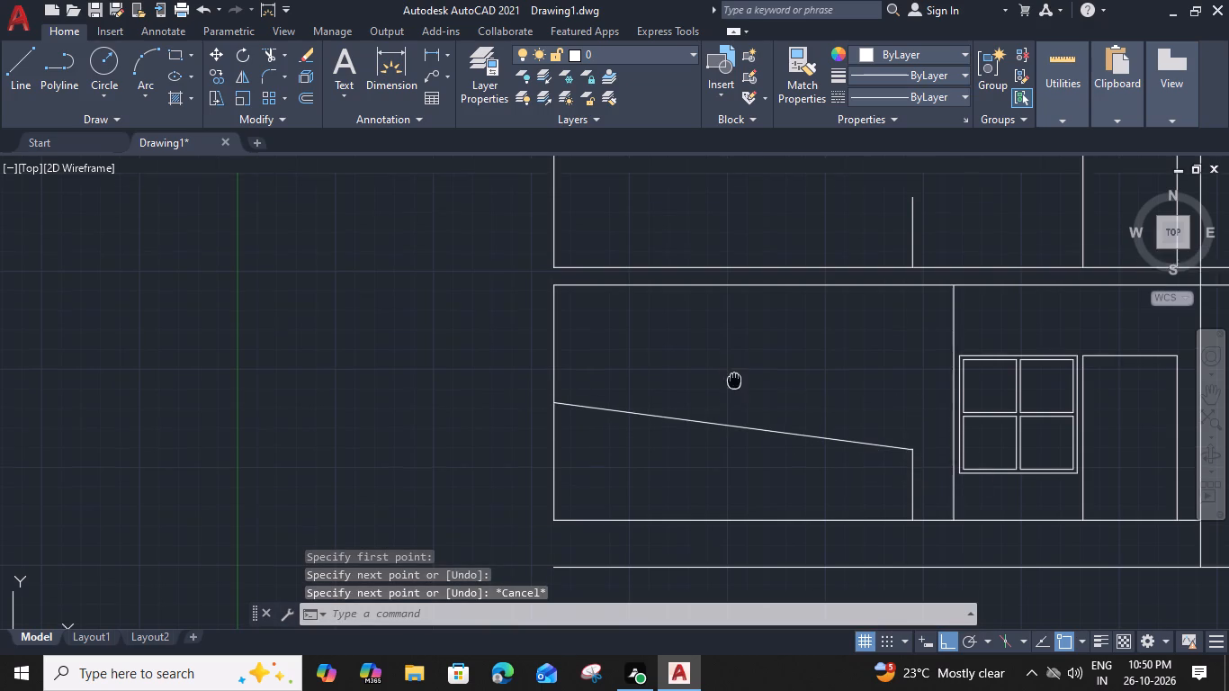
pyautogui.moveTo(732, 396); pyautogui.dragTo(731, 417, button='middle')
pyautogui.moveTo(622, 337); pyautogui.dragTo(619, 440, button='middle')
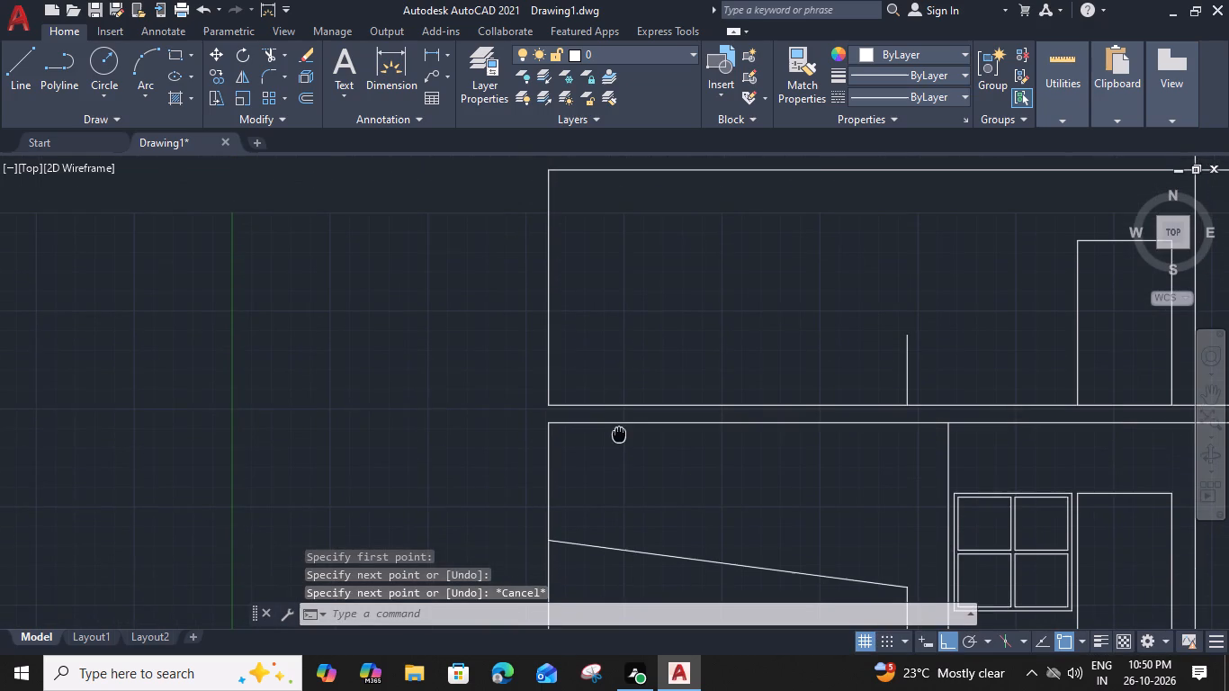
pyautogui.press('space')
pyautogui.click(553, 295)
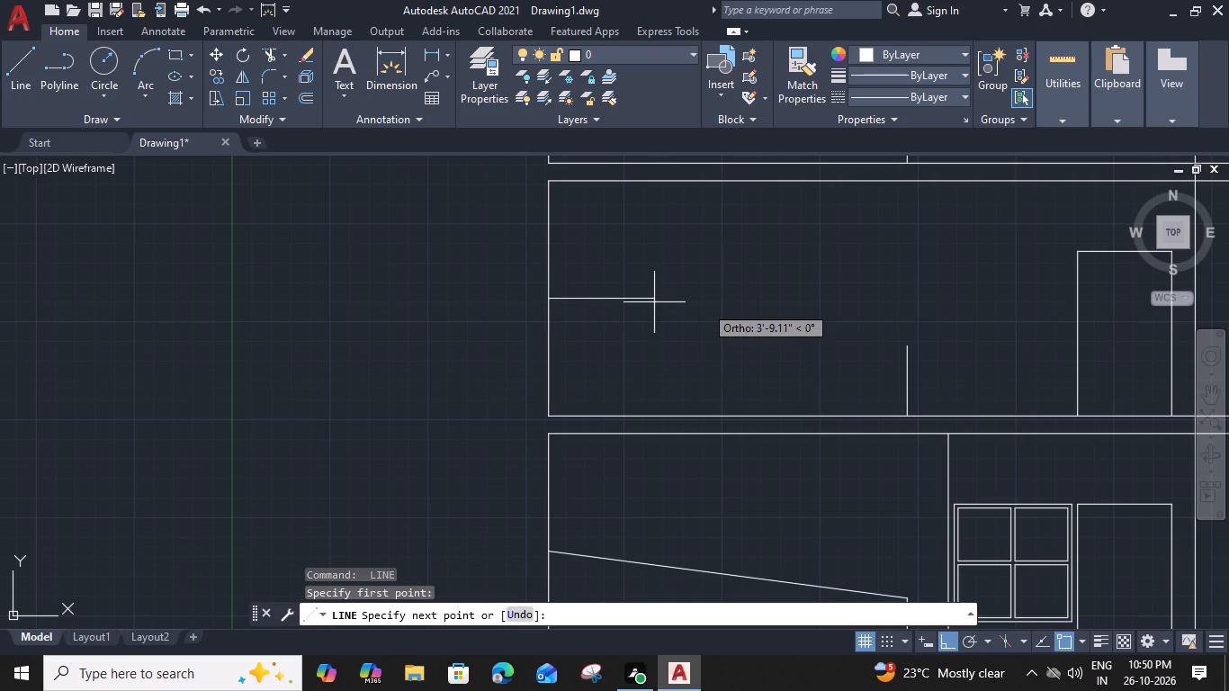
pyautogui.click(913, 347)
pyautogui.press('space')
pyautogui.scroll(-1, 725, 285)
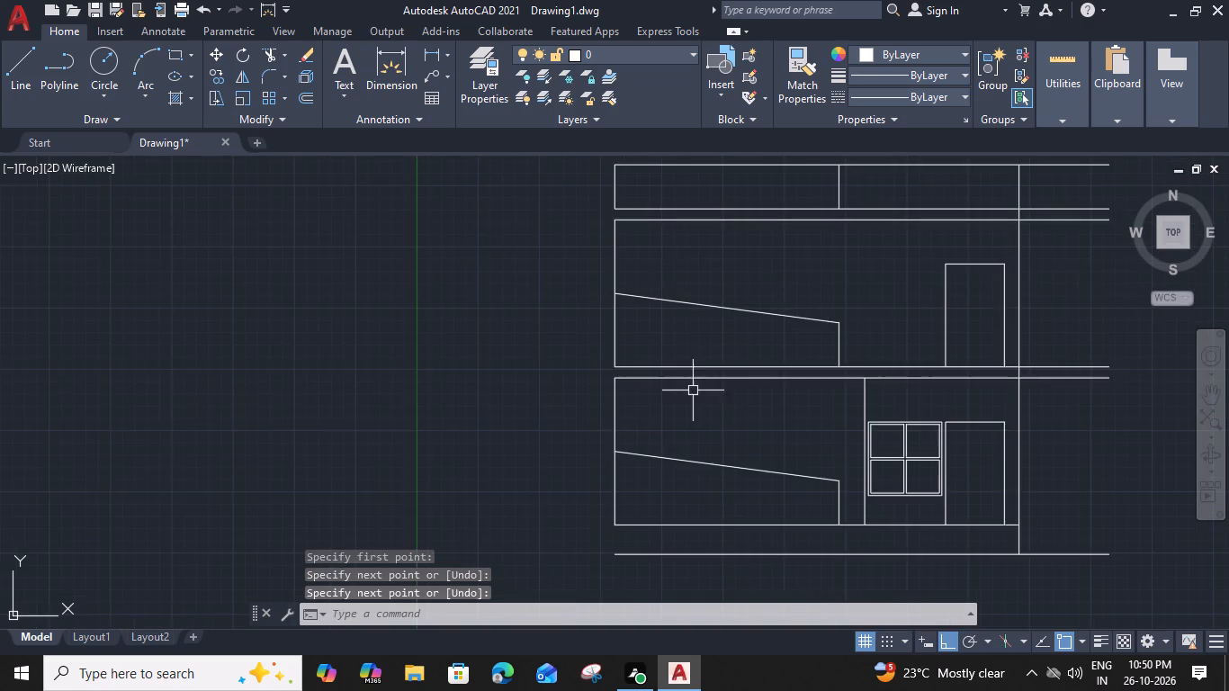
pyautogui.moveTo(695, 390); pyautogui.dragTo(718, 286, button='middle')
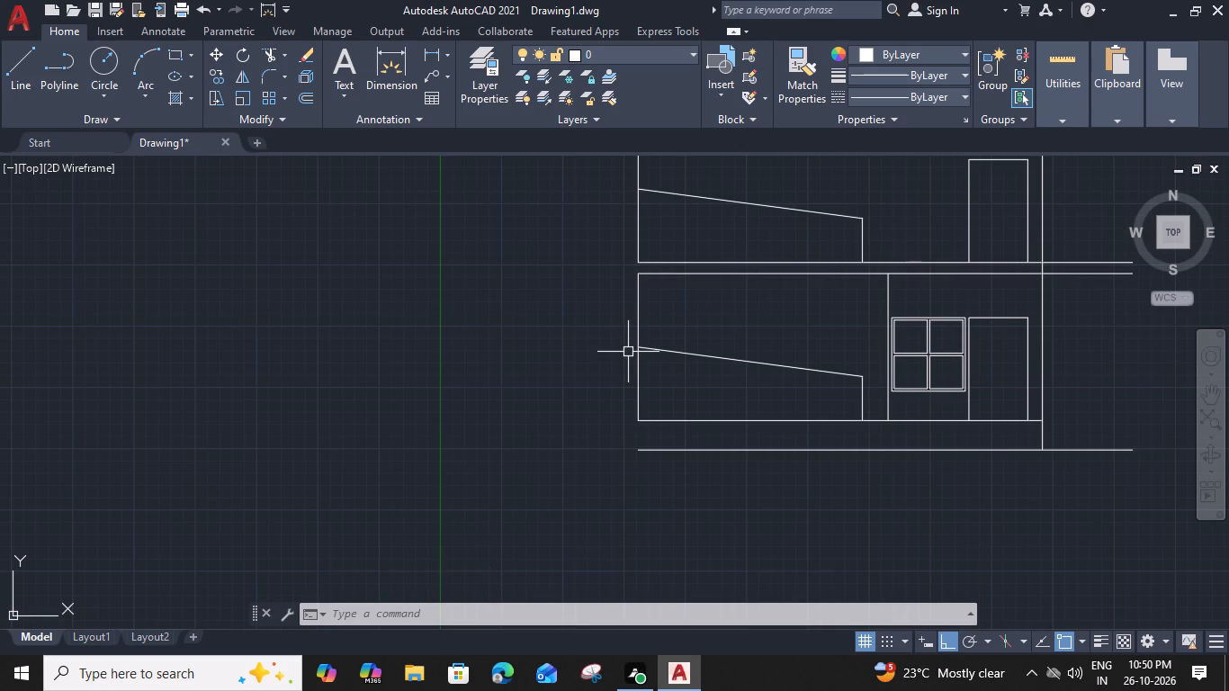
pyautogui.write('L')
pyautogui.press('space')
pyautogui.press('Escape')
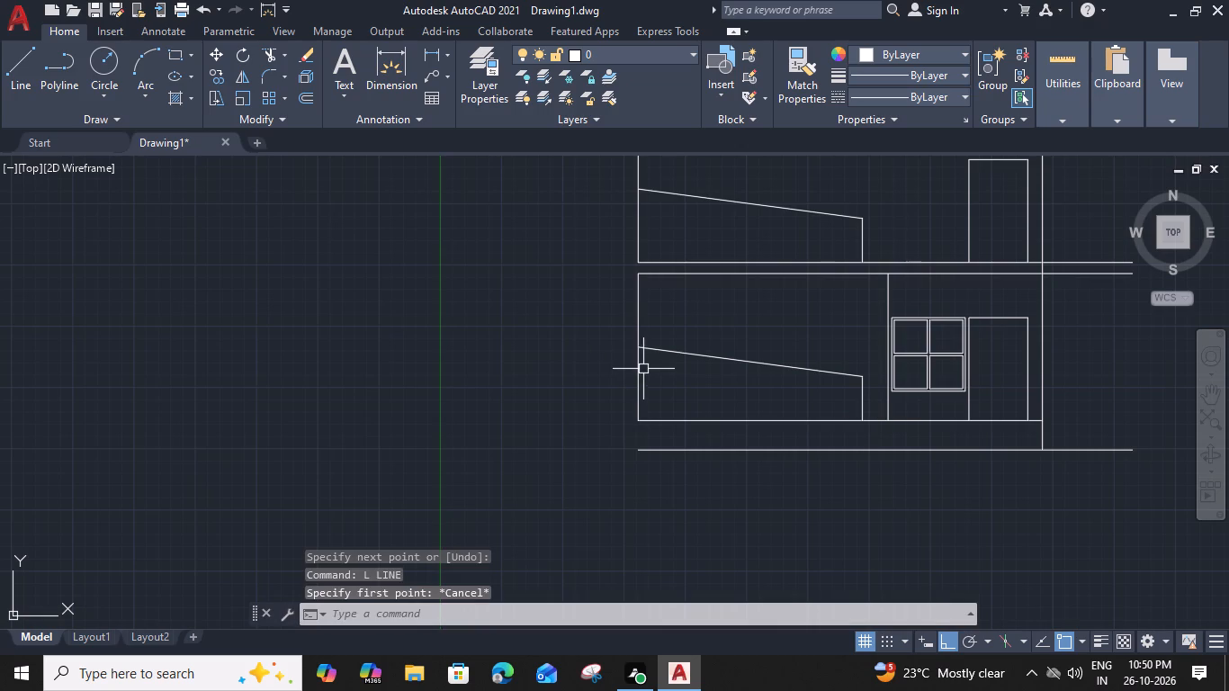
# Trim the ground-floor outer left wall line below the sloping line.
pyautogui.write('TR')
pyautogui.press('space')
pyautogui.click(640, 367)
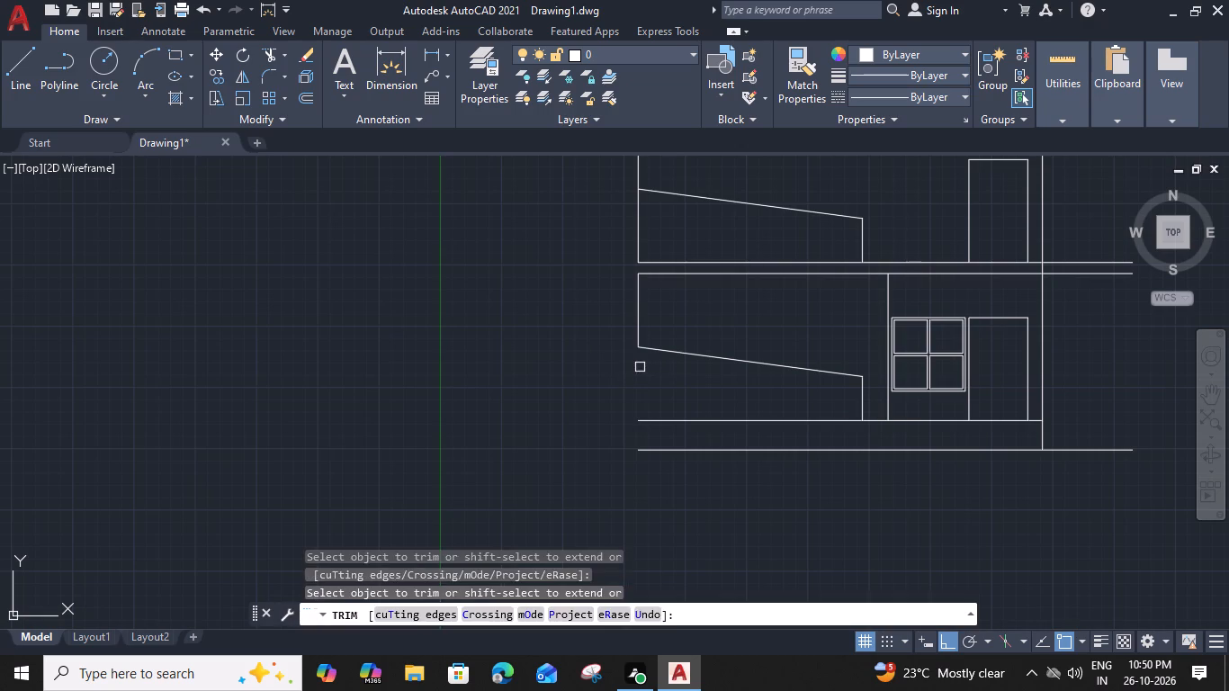
pyautogui.press('Escape')
# On the ground floor, draw a 3' line down from the sloping line's left end, continuing to the foot of the 3' vertical line.
pyautogui.press('l')
pyautogui.press('space')
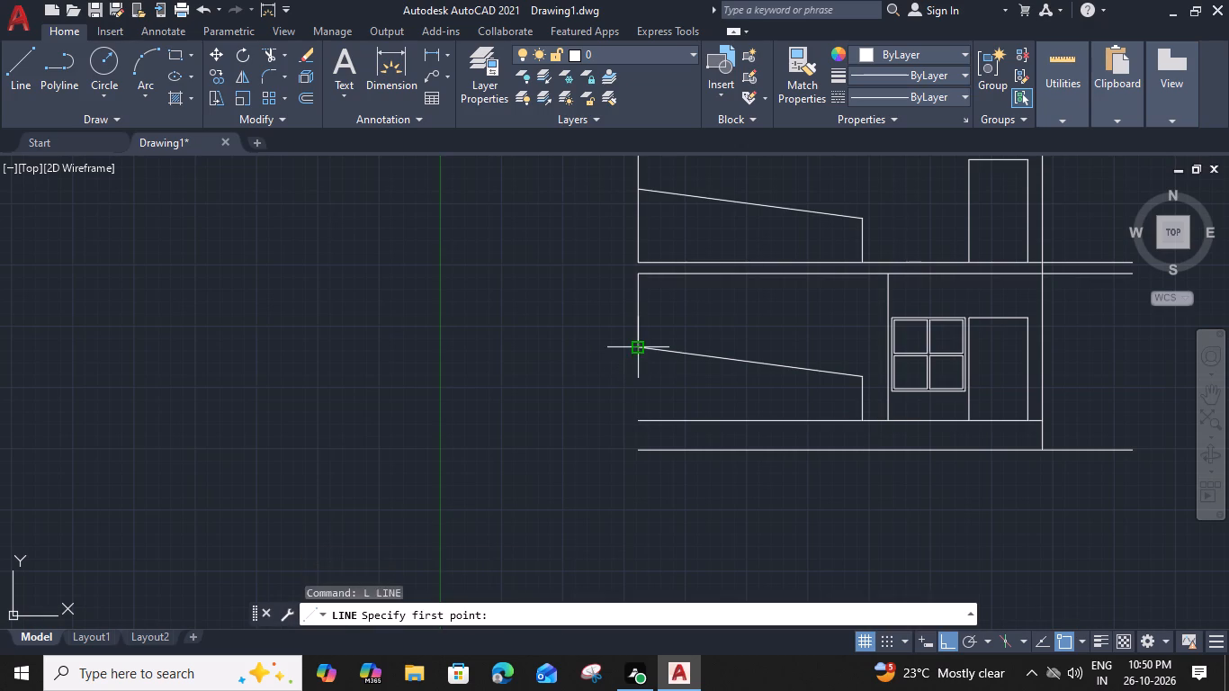
pyautogui.click(633, 349)
pyautogui.write("3'")
pyautogui.press('space')
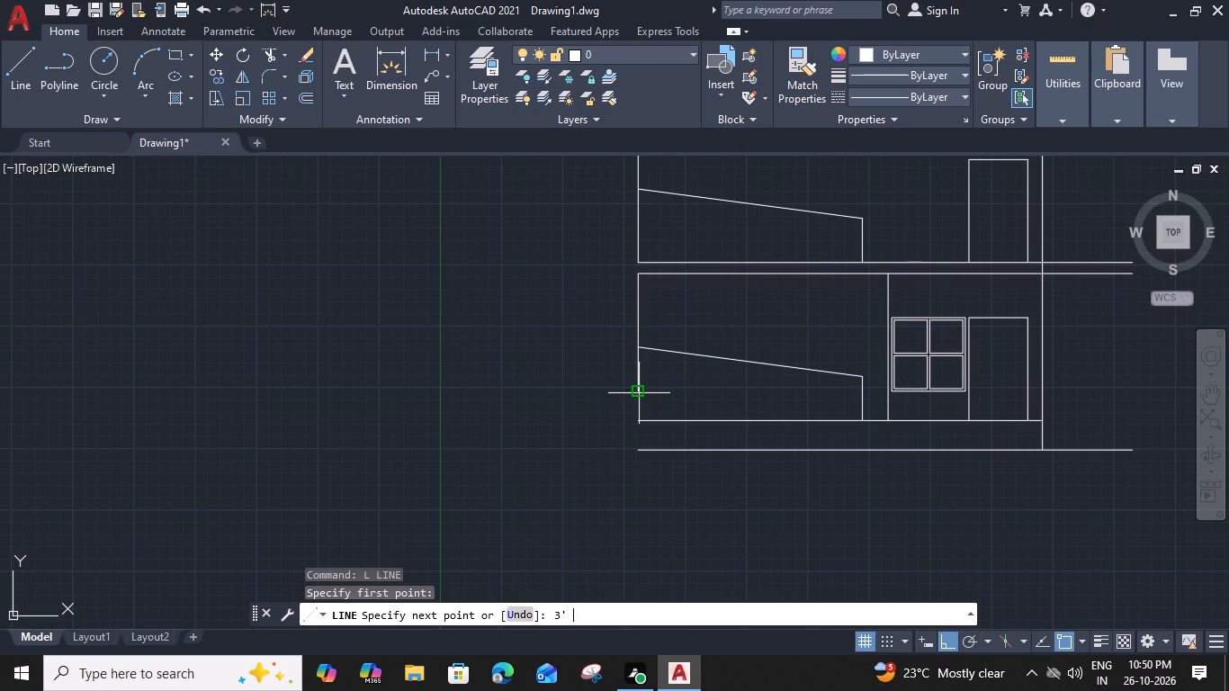
pyautogui.click(864, 420)
pyautogui.press('Escape')
# Trim the first-floor outer left wall line below the sloping line.
pyautogui.moveTo(775, 354); pyautogui.dragTo(794, 454, button='middle')
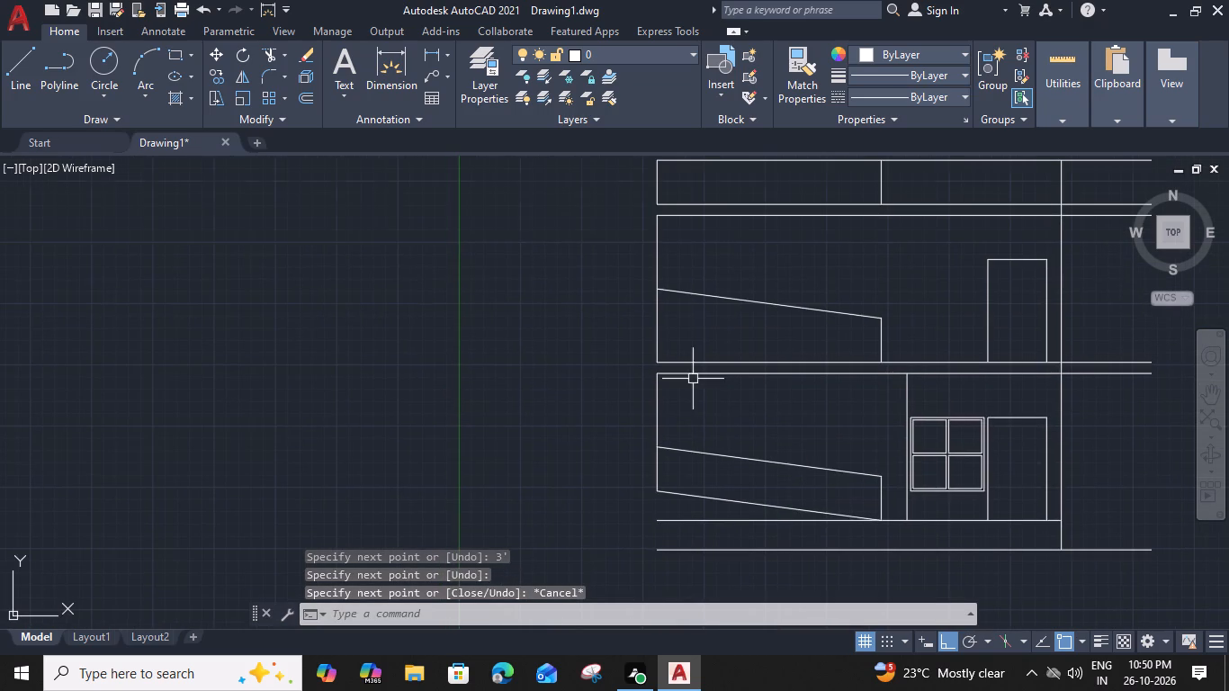
pyautogui.write('TR')
pyautogui.press('space')
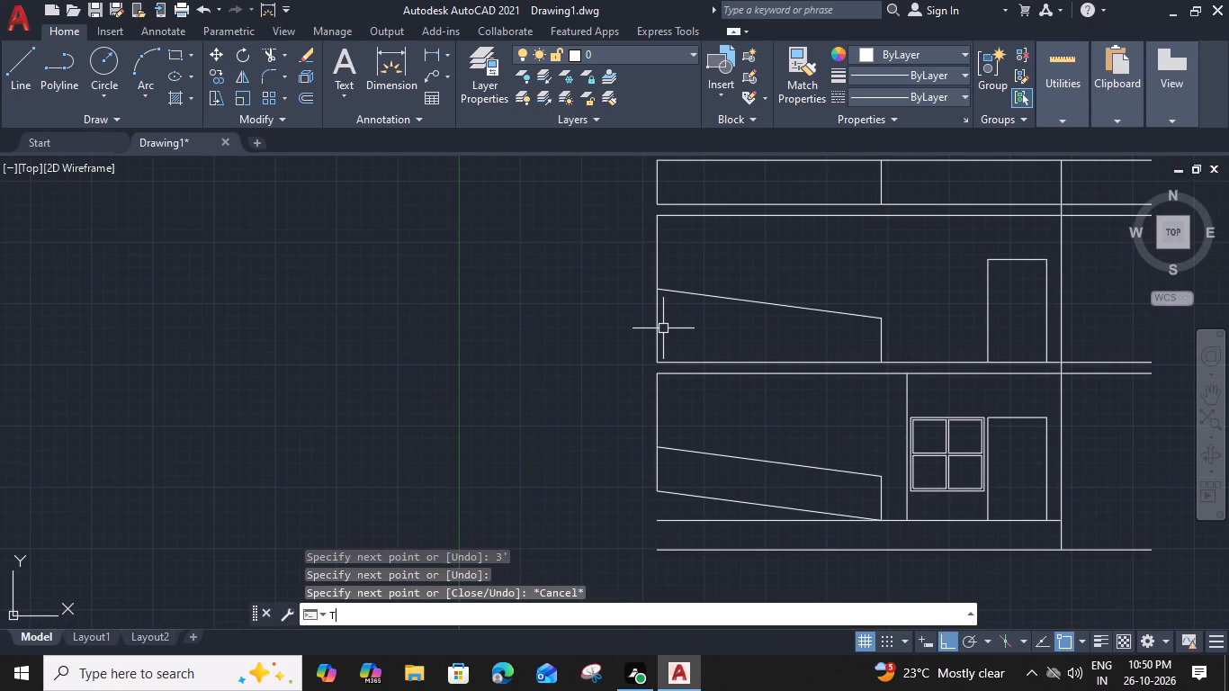
pyautogui.click(657, 324)
pyautogui.press('Escape')
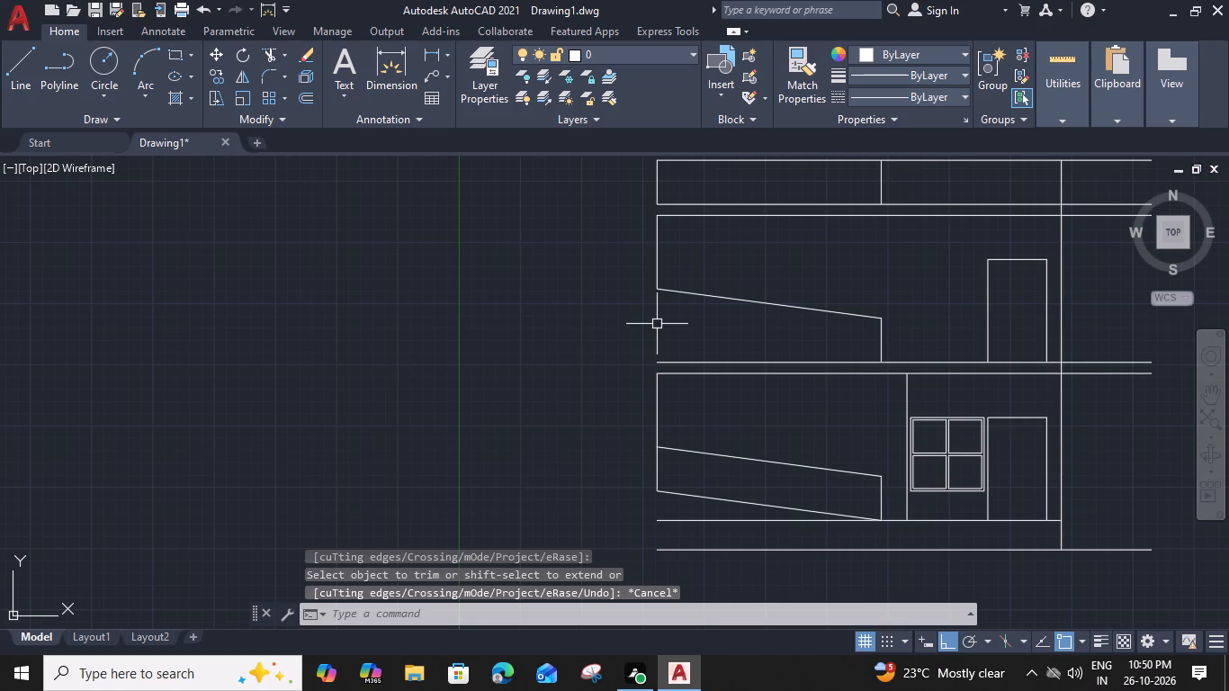
# On the first floor, draw a 3' line down from the sloping line's left end, continuing to the foot of the 3' vertical line.
pyautogui.write('L')
pyautogui.press('space')
pyautogui.click(659, 292)
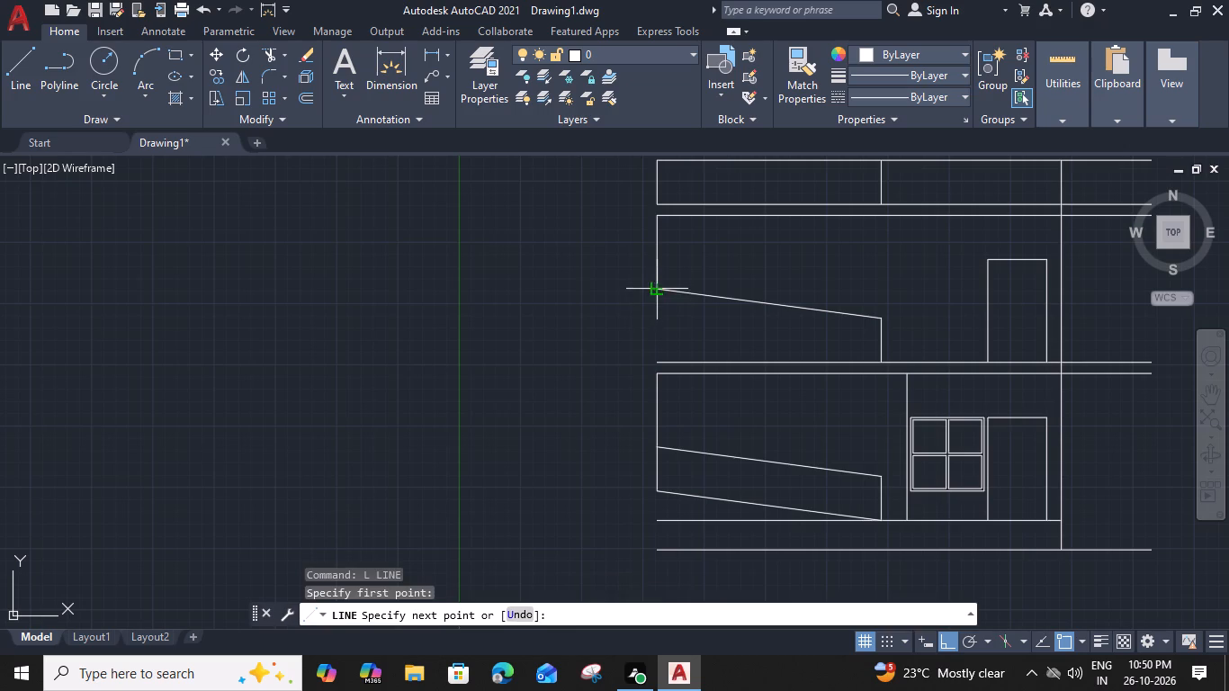
pyautogui.write("3'")
pyautogui.press('space')
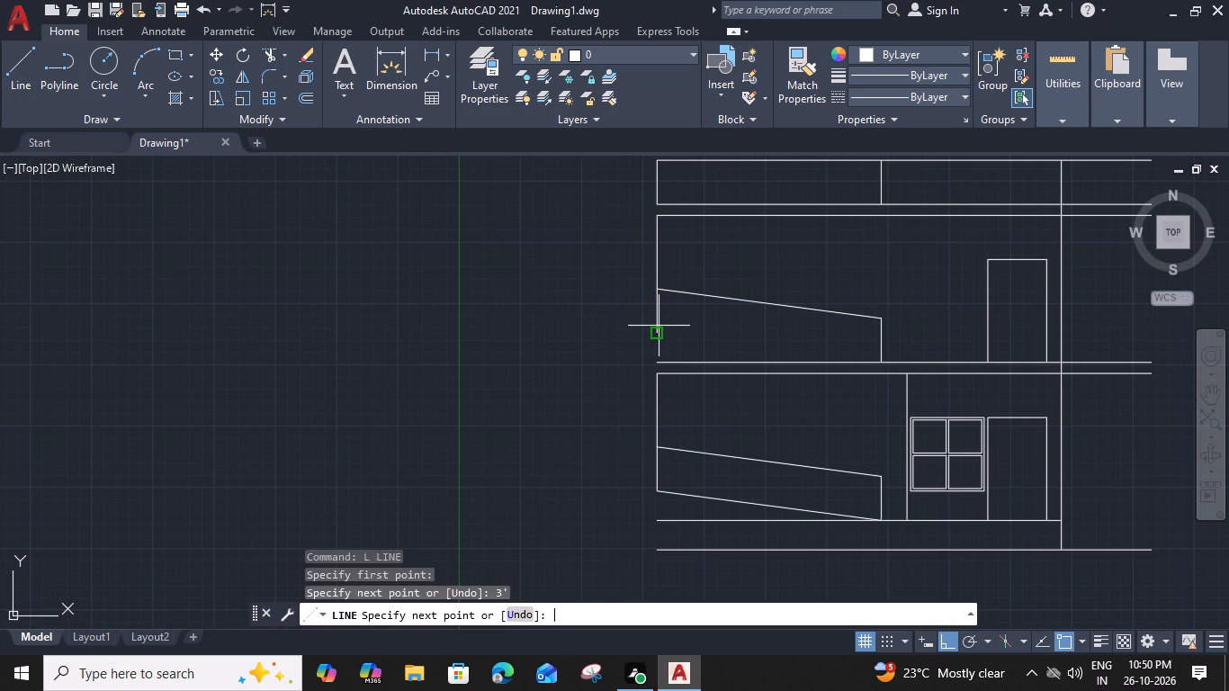
pyautogui.click(878, 361)
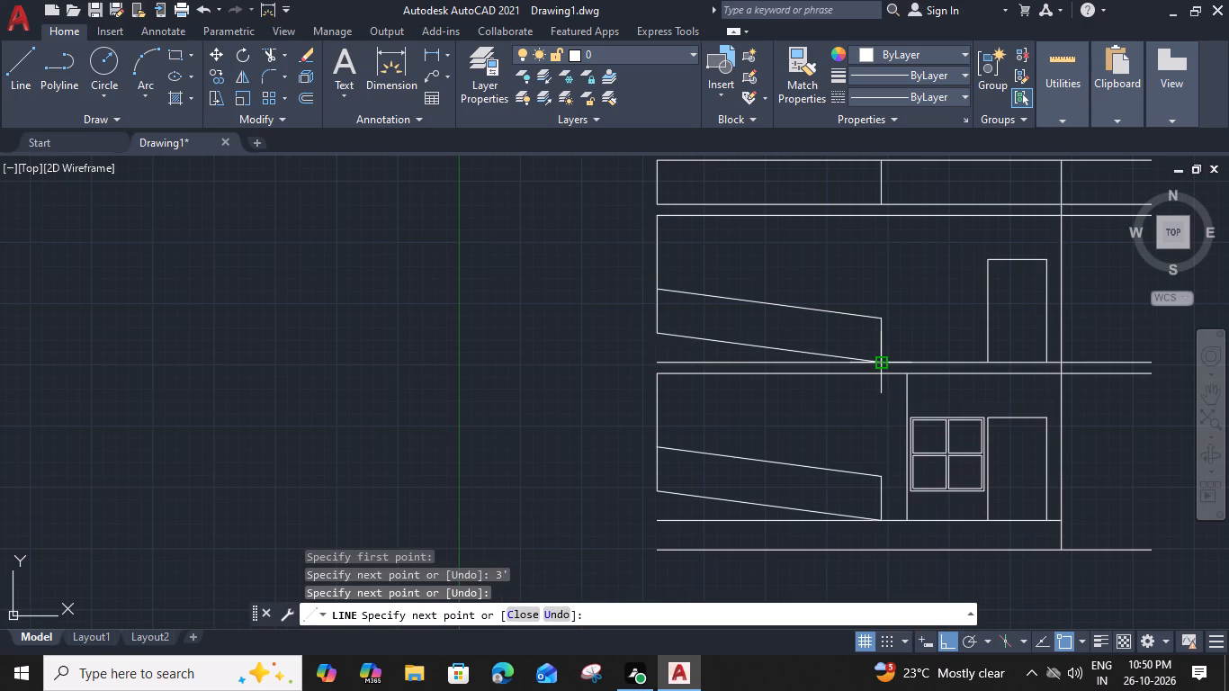
pyautogui.press('Escape')
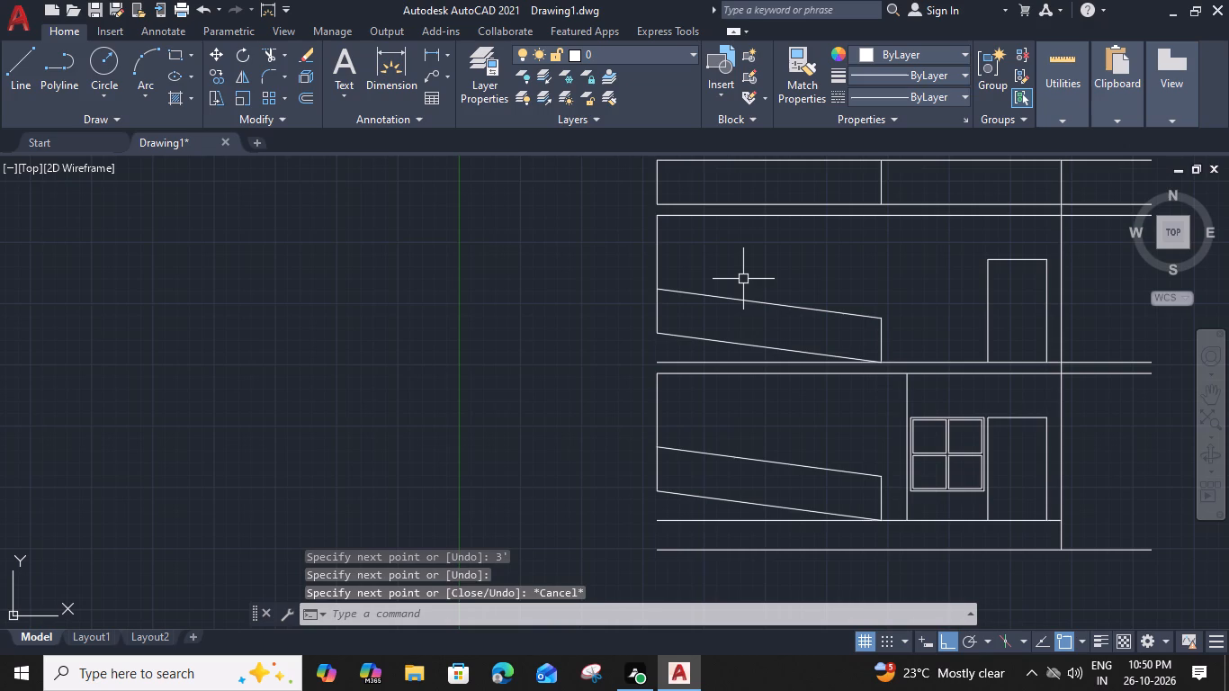
# Offset the 3' vertical edge at the left end of the ground-floor sloping band by 3' inward.
pyautogui.moveTo(731, 202); pyautogui.dragTo(700, 251, button='middle')
pyautogui.moveTo(671, 241); pyautogui.dragTo(655, 250, button='middle')
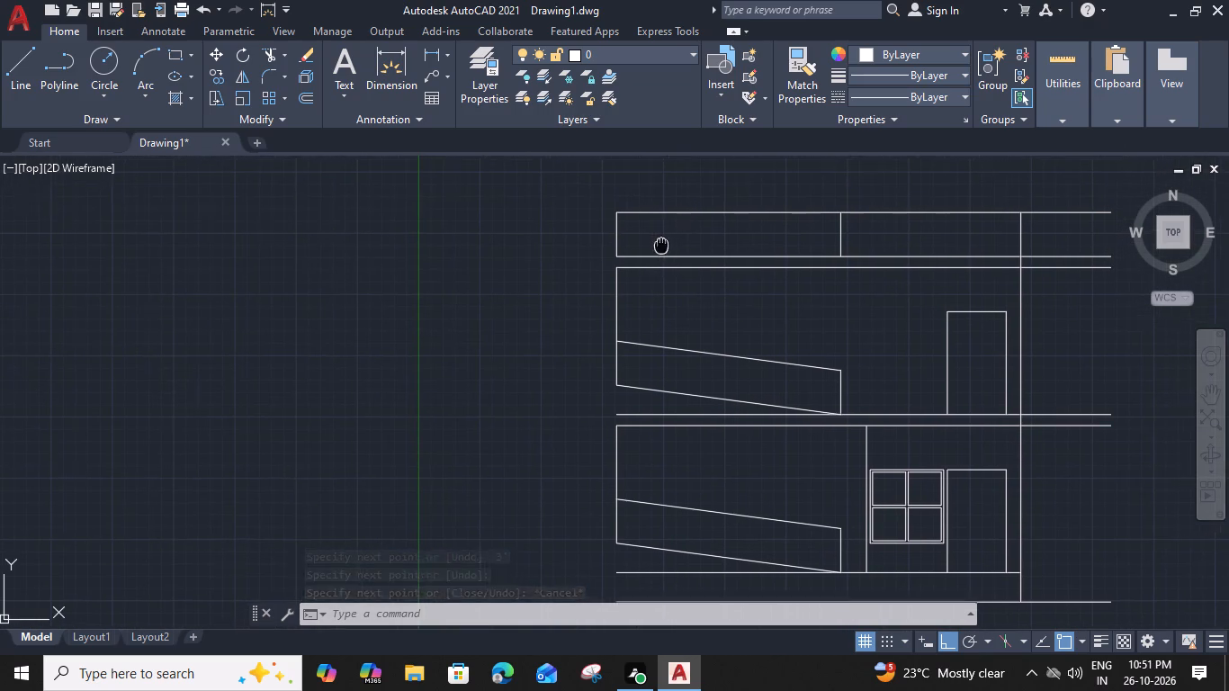
pyautogui.moveTo(655, 250); pyautogui.dragTo(651, 254, button='middle')
pyautogui.moveTo(633, 434); pyautogui.dragTo(624, 319, button='middle')
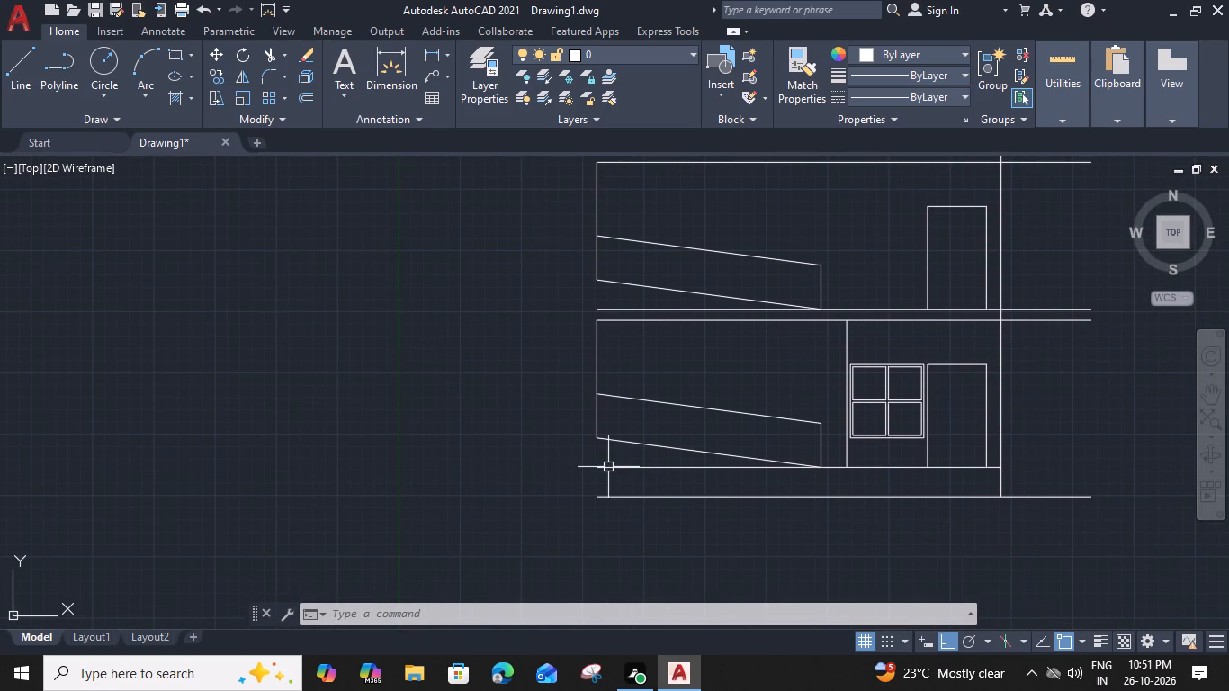
pyautogui.scroll(1, 606, 421)
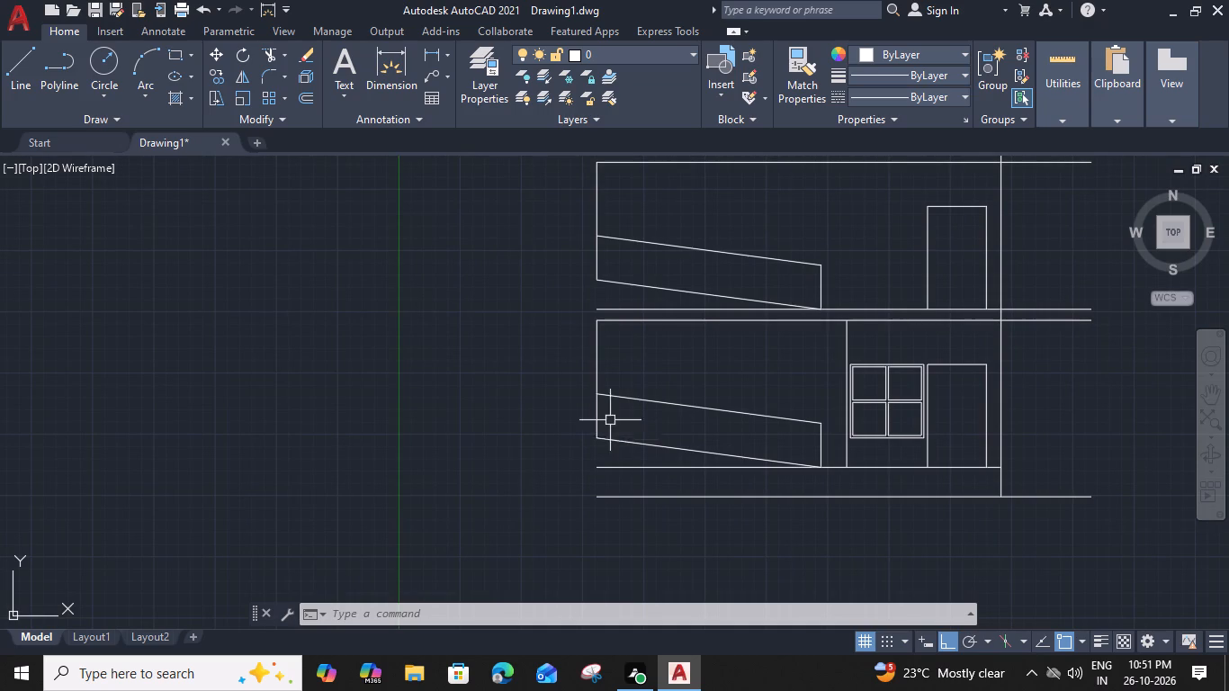
pyautogui.click(591, 415)
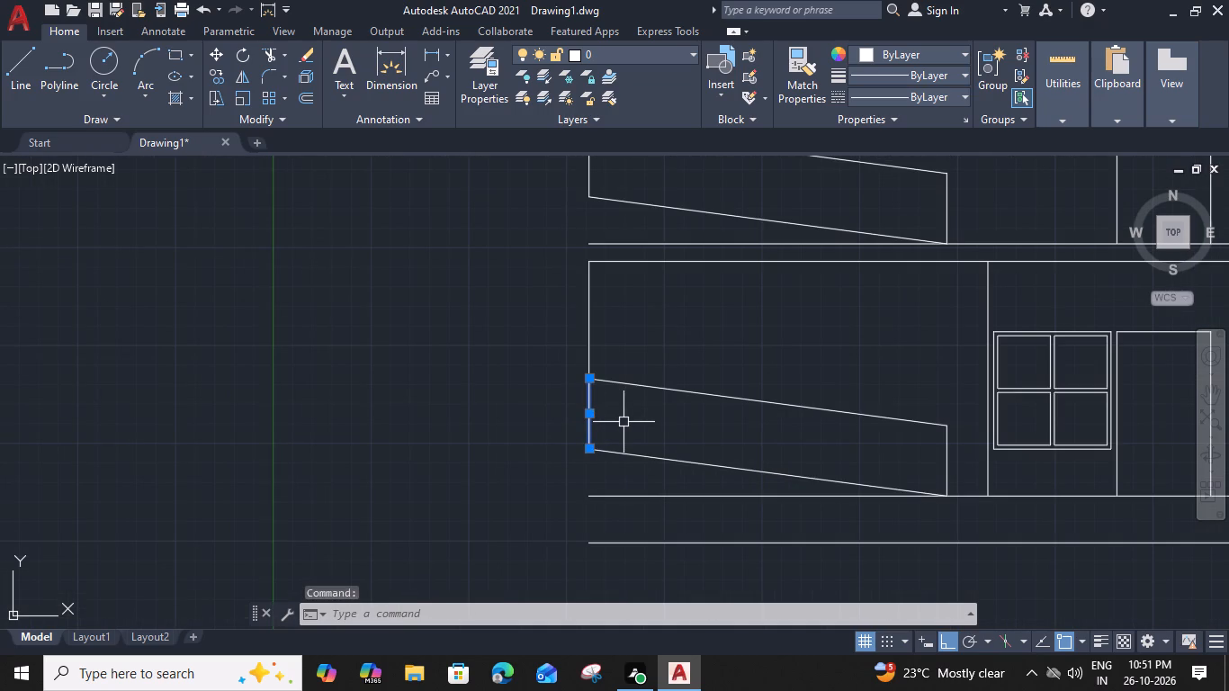
pyautogui.write("O 3'")
pyautogui.press('space')
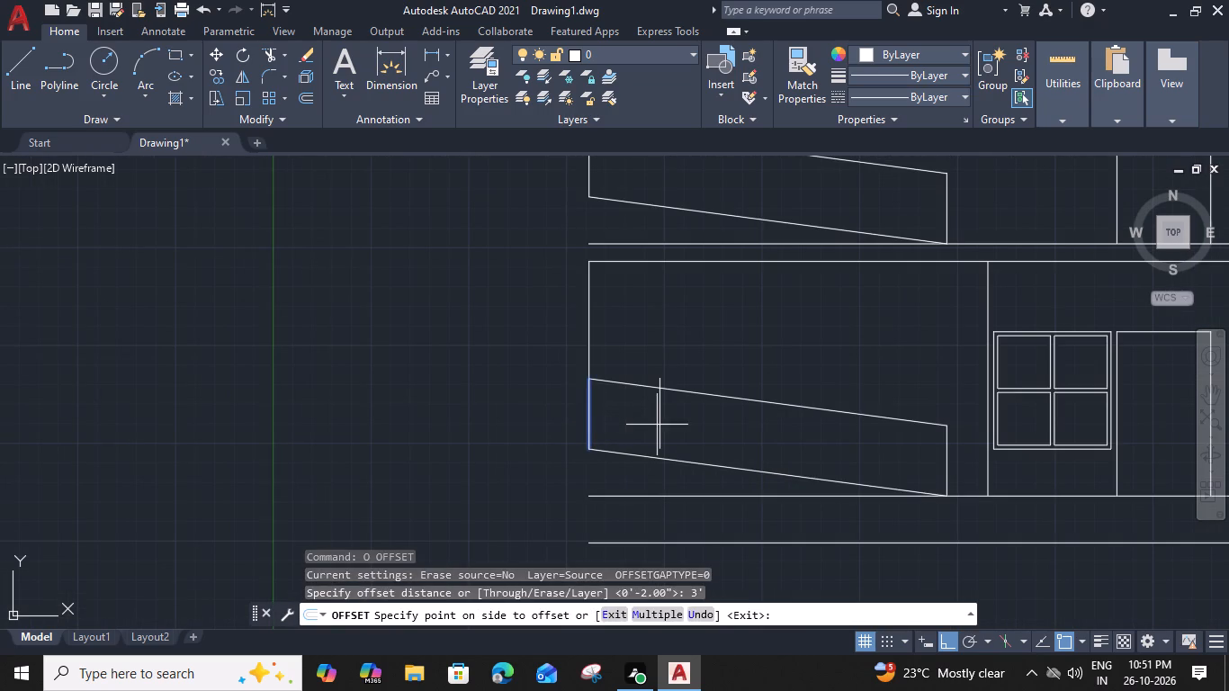
pyautogui.click(657, 425)
pyautogui.press('Escape')
# Draw horizontal lines joining the bottom ends and the top ends of the ground-floor 3' edge and its offset copy.
pyautogui.moveTo(668, 420); pyautogui.dragTo(616, 419, button='middle')
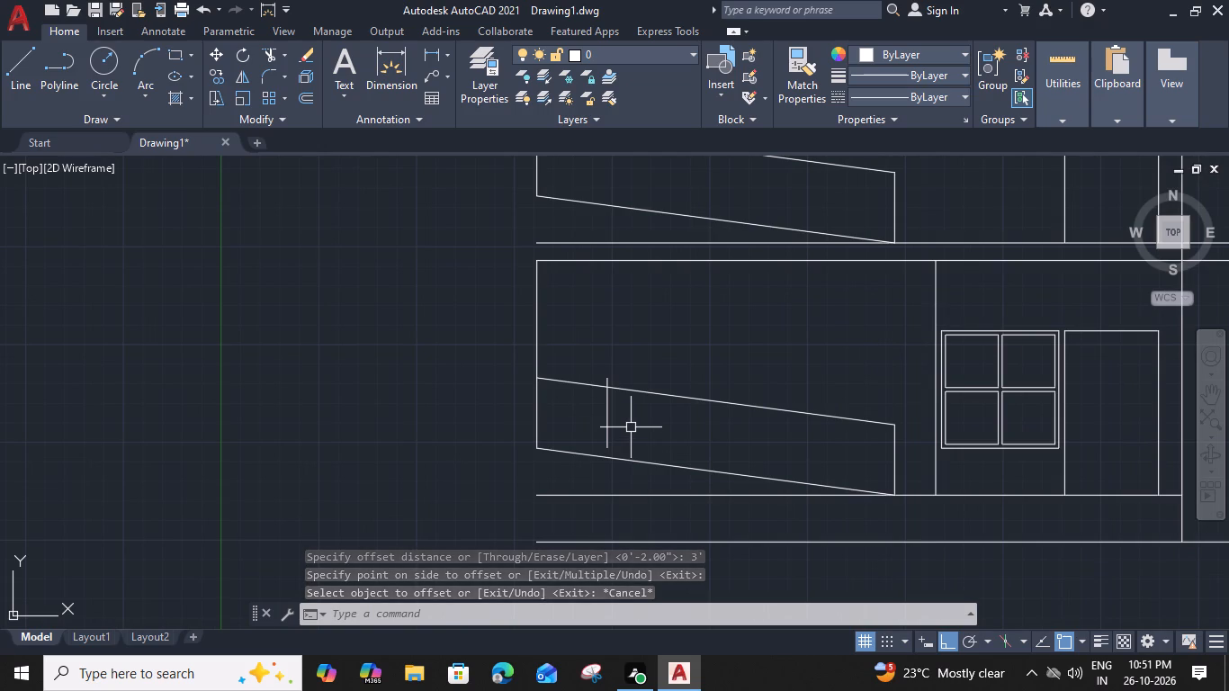
pyautogui.press('e')
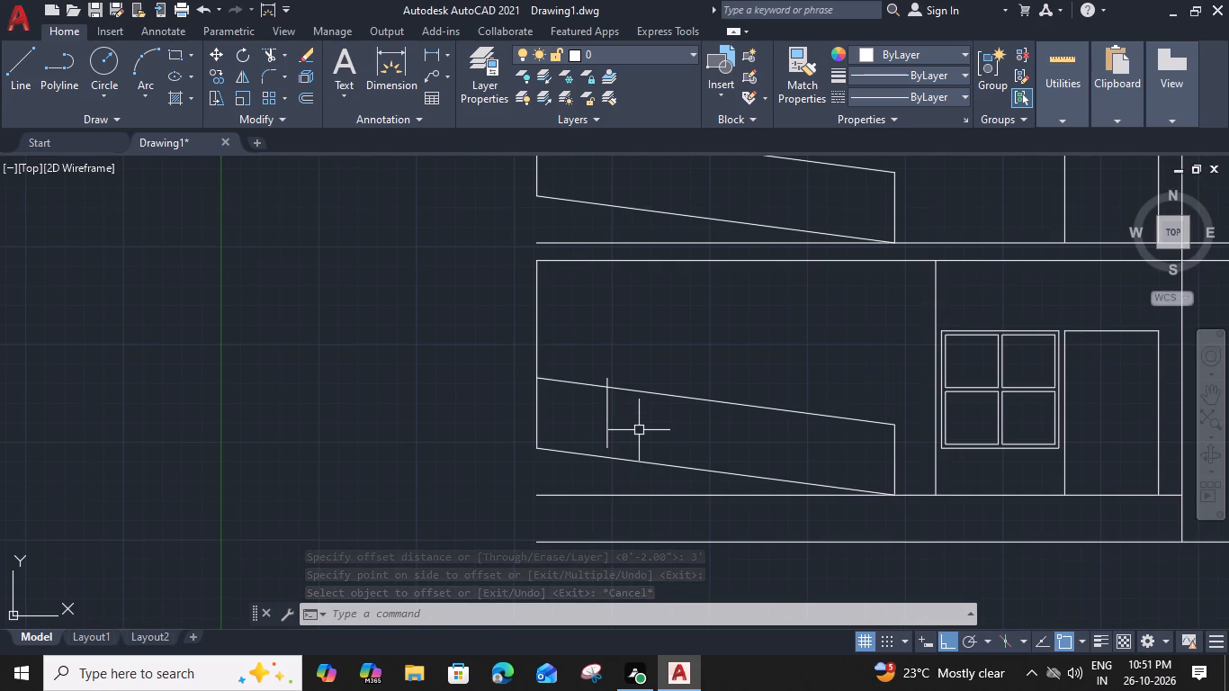
pyautogui.press('Escape')
pyautogui.write('L')
pyautogui.press('space')
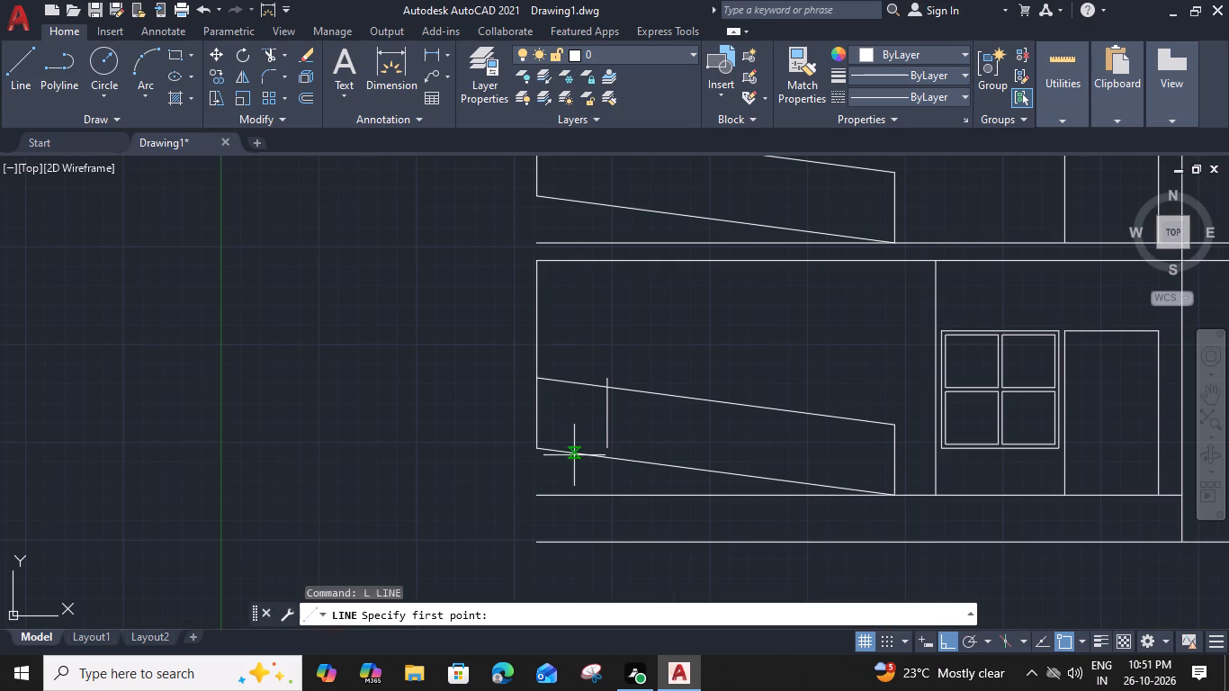
pyautogui.scroll(2, 546, 449)
pyautogui.click(526, 447)
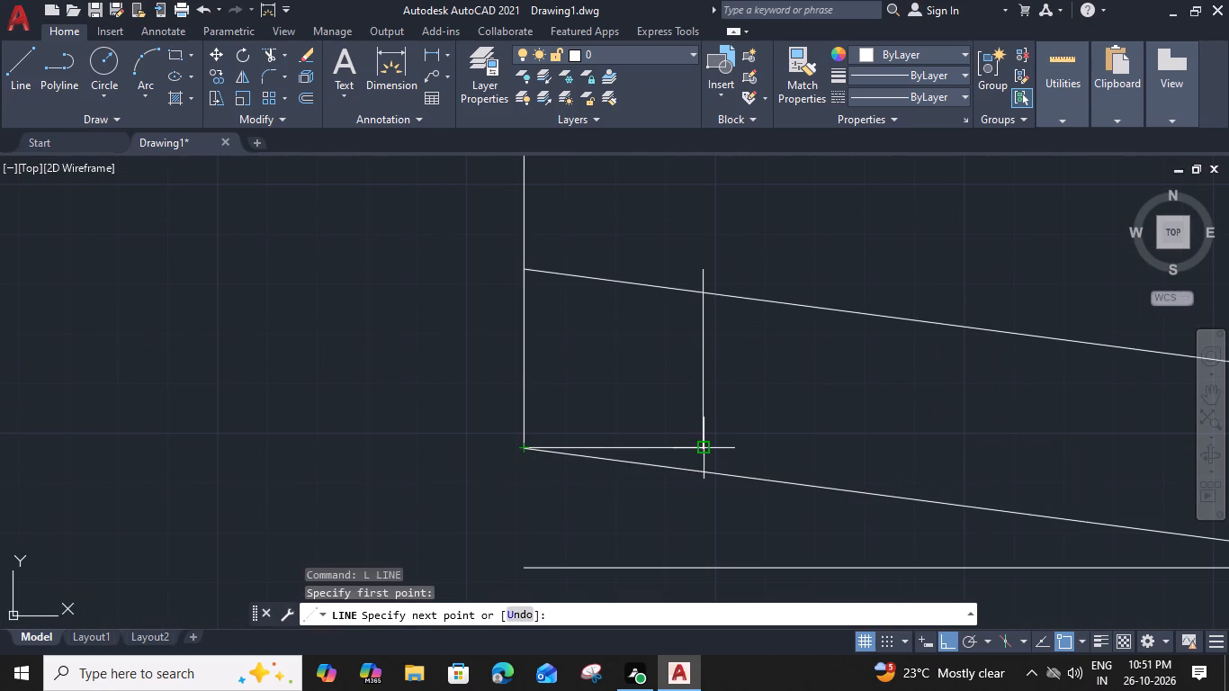
pyautogui.click(702, 452)
pyautogui.press('space')
pyautogui.press('space')
pyautogui.click(525, 270)
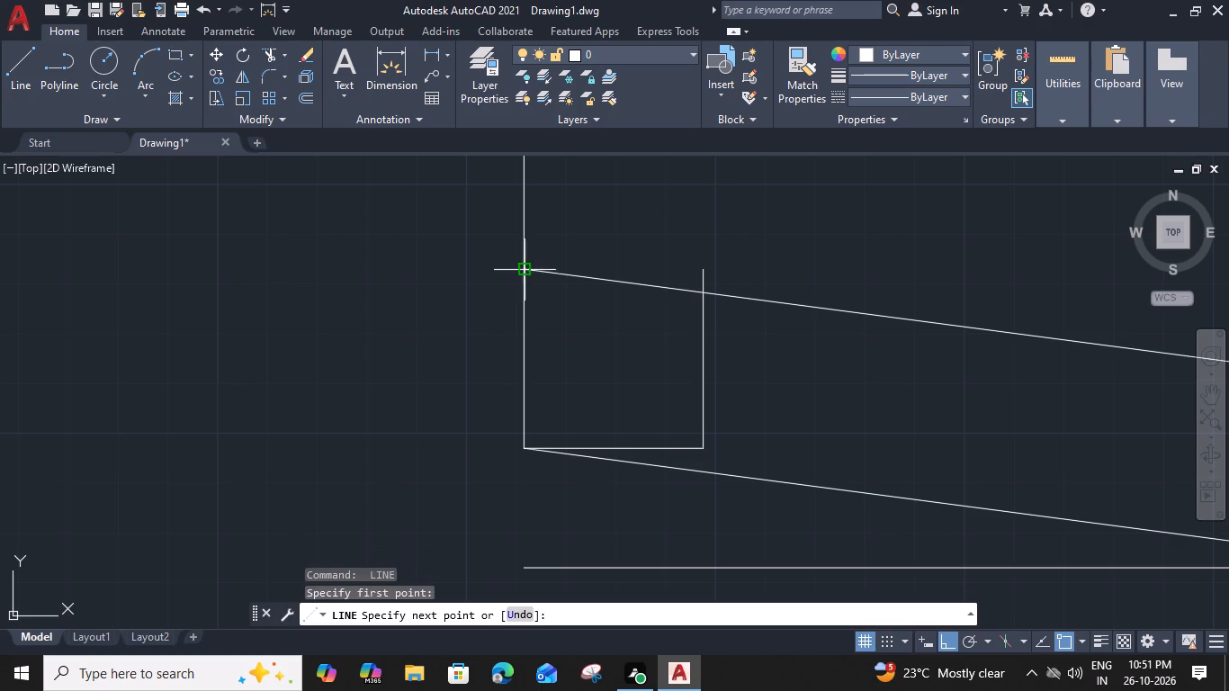
pyautogui.click(704, 271)
pyautogui.press('space')
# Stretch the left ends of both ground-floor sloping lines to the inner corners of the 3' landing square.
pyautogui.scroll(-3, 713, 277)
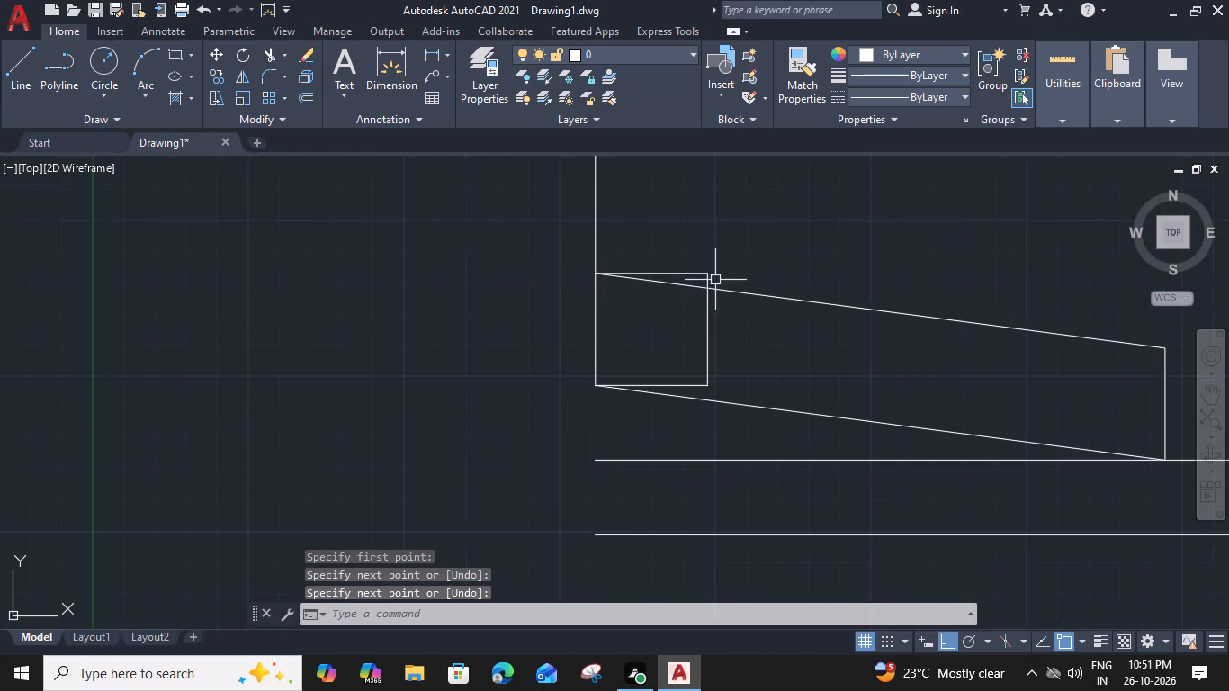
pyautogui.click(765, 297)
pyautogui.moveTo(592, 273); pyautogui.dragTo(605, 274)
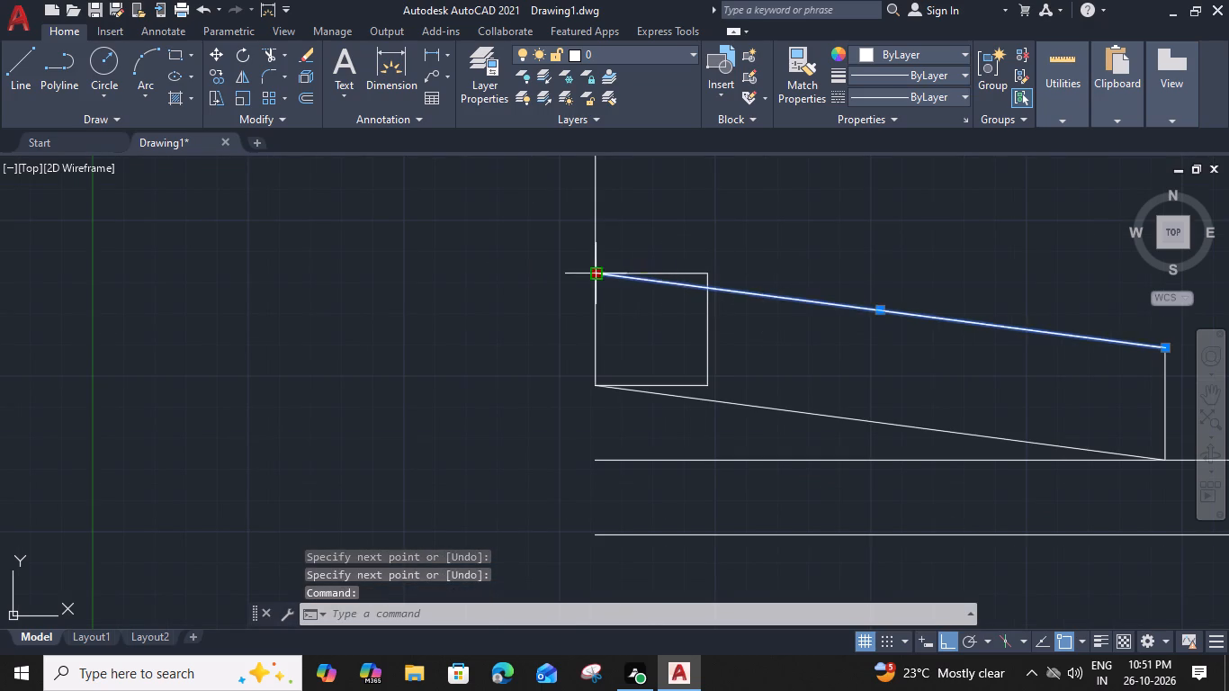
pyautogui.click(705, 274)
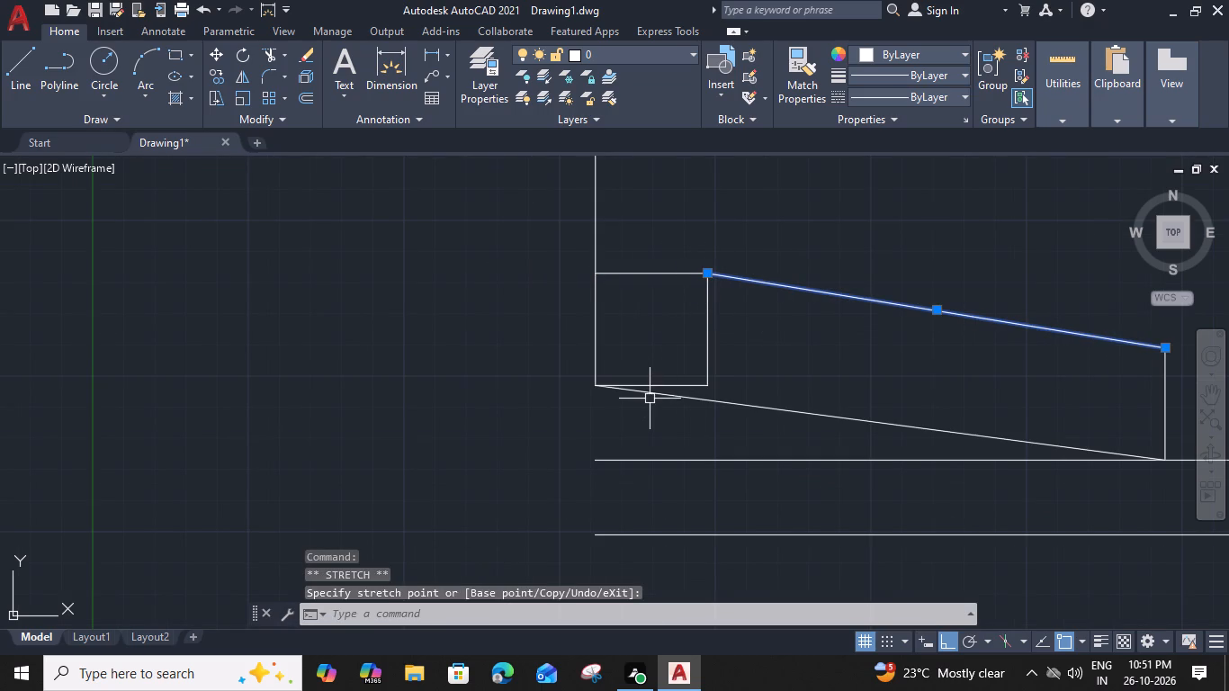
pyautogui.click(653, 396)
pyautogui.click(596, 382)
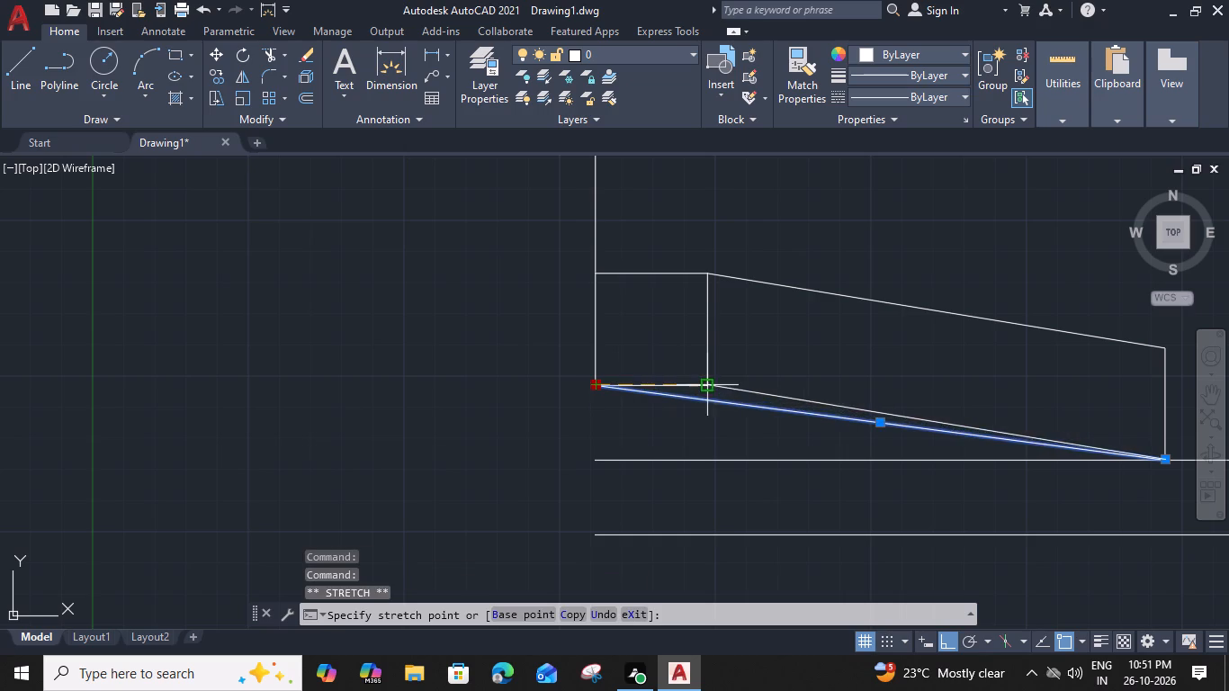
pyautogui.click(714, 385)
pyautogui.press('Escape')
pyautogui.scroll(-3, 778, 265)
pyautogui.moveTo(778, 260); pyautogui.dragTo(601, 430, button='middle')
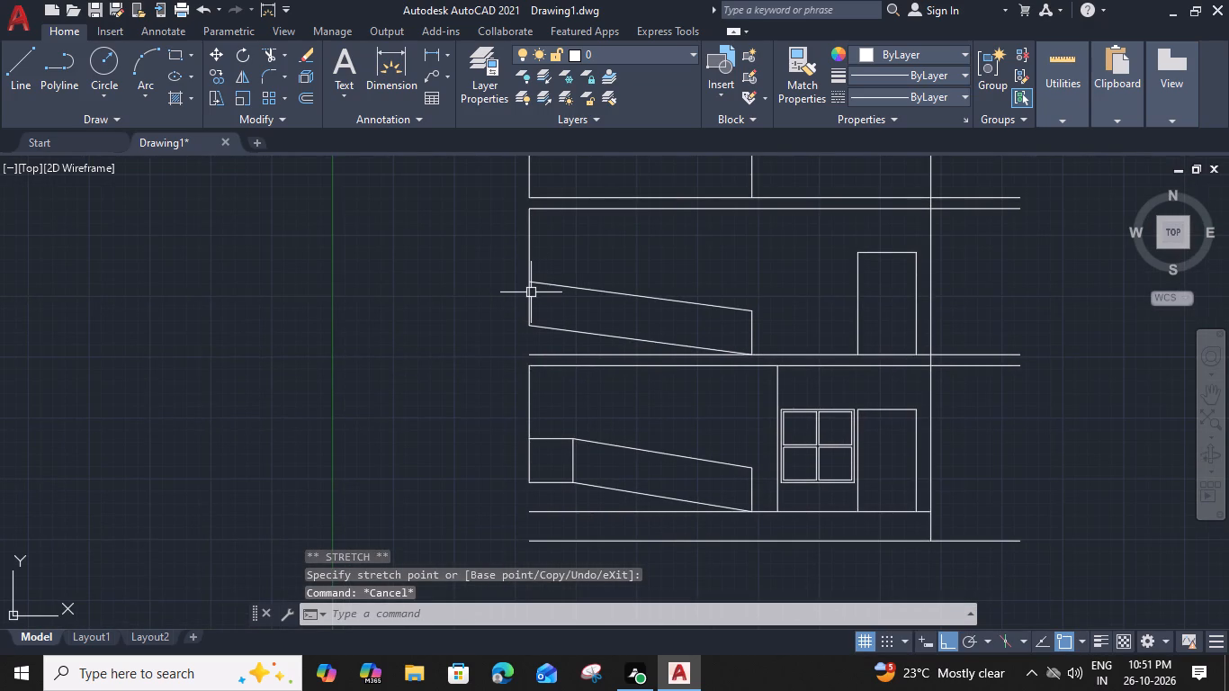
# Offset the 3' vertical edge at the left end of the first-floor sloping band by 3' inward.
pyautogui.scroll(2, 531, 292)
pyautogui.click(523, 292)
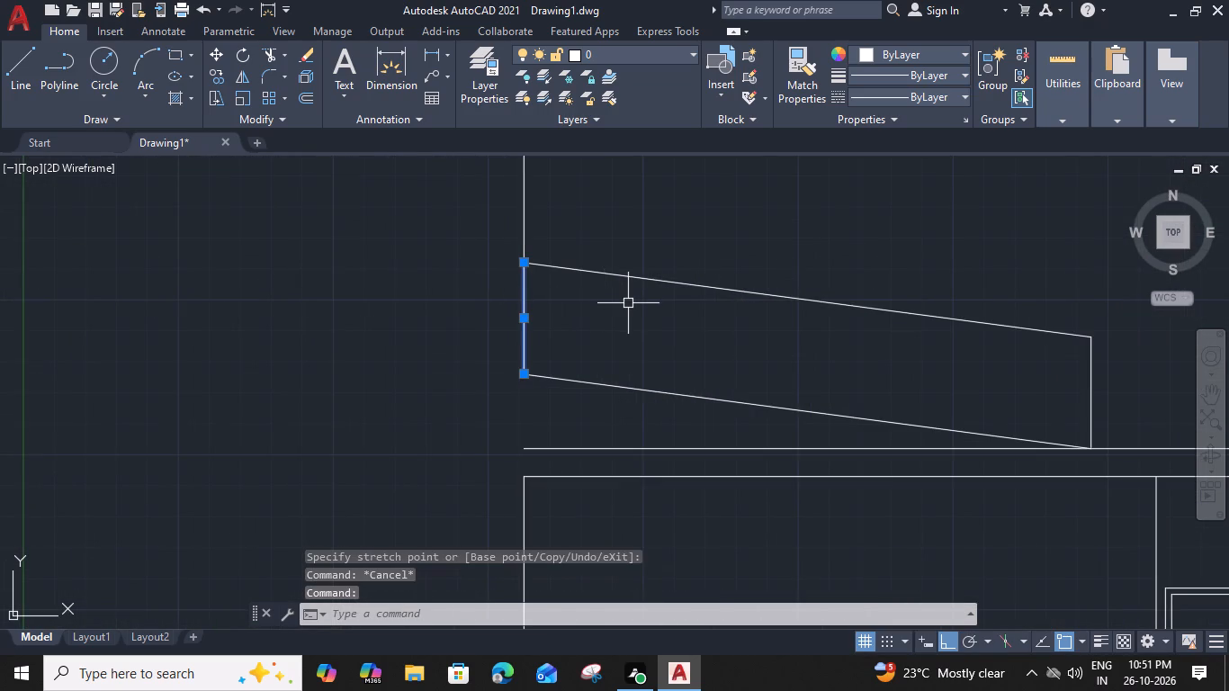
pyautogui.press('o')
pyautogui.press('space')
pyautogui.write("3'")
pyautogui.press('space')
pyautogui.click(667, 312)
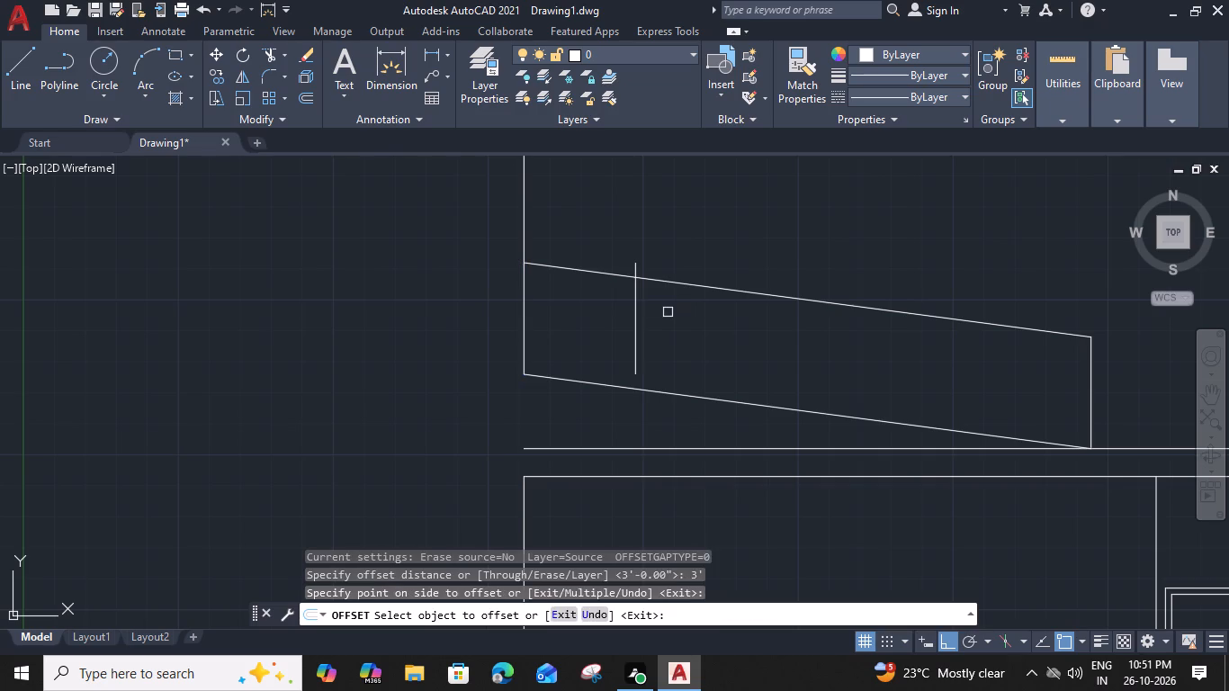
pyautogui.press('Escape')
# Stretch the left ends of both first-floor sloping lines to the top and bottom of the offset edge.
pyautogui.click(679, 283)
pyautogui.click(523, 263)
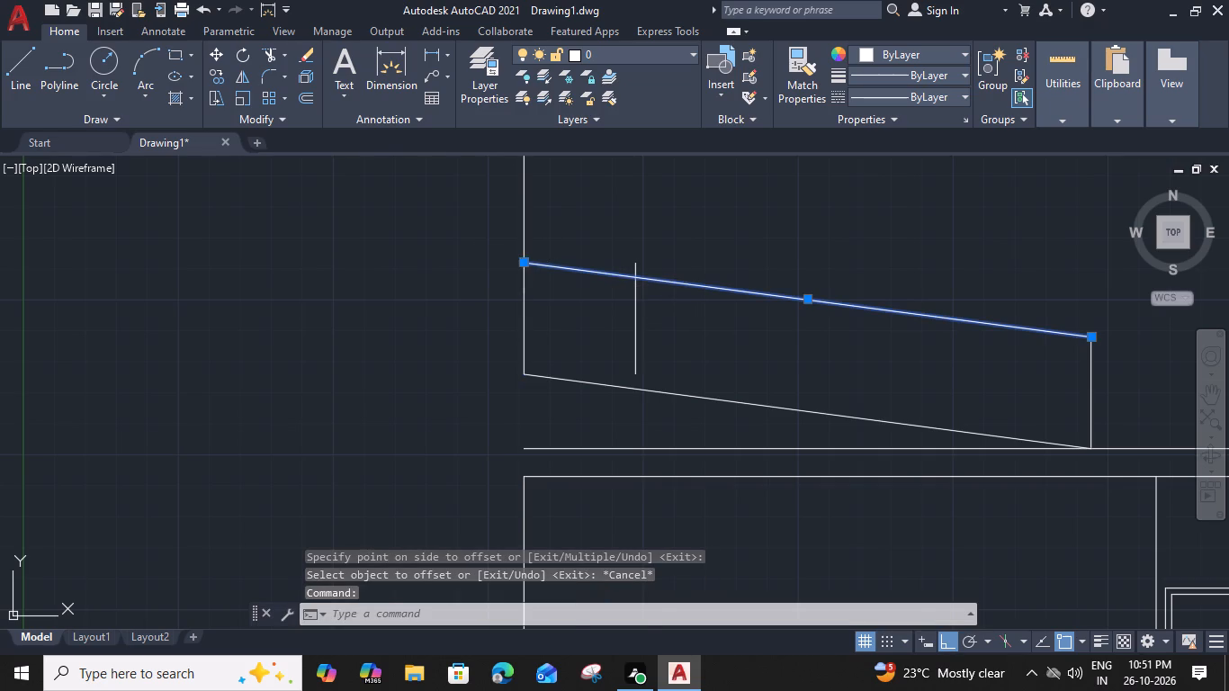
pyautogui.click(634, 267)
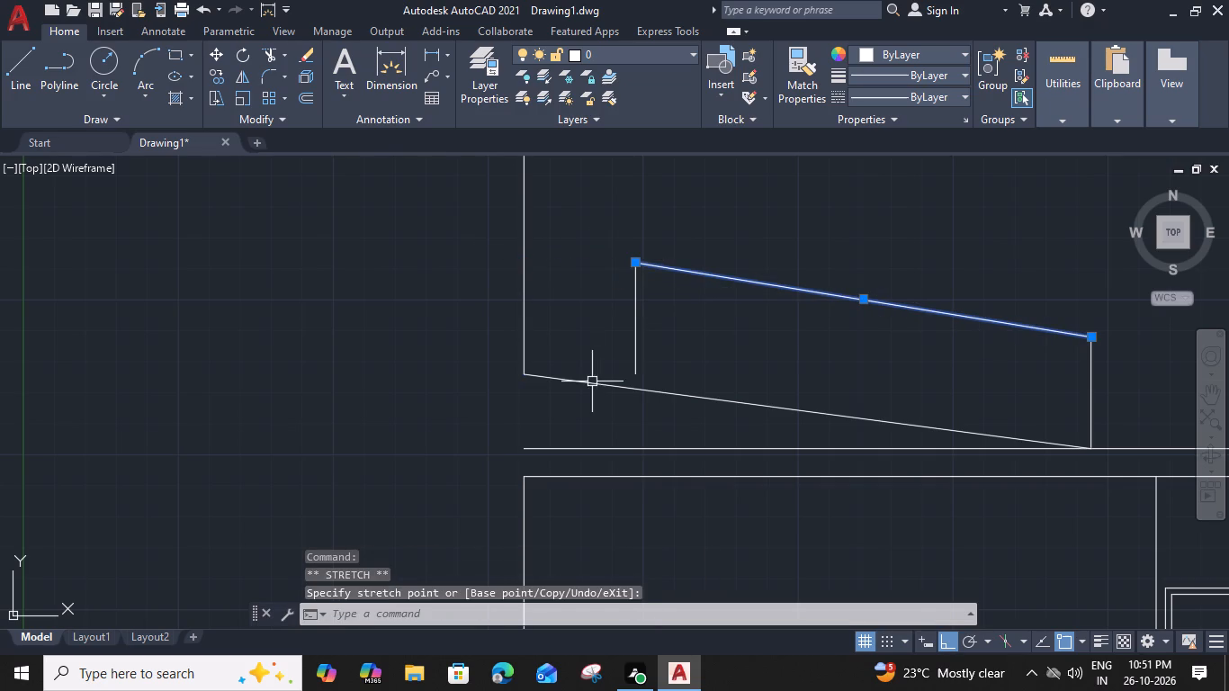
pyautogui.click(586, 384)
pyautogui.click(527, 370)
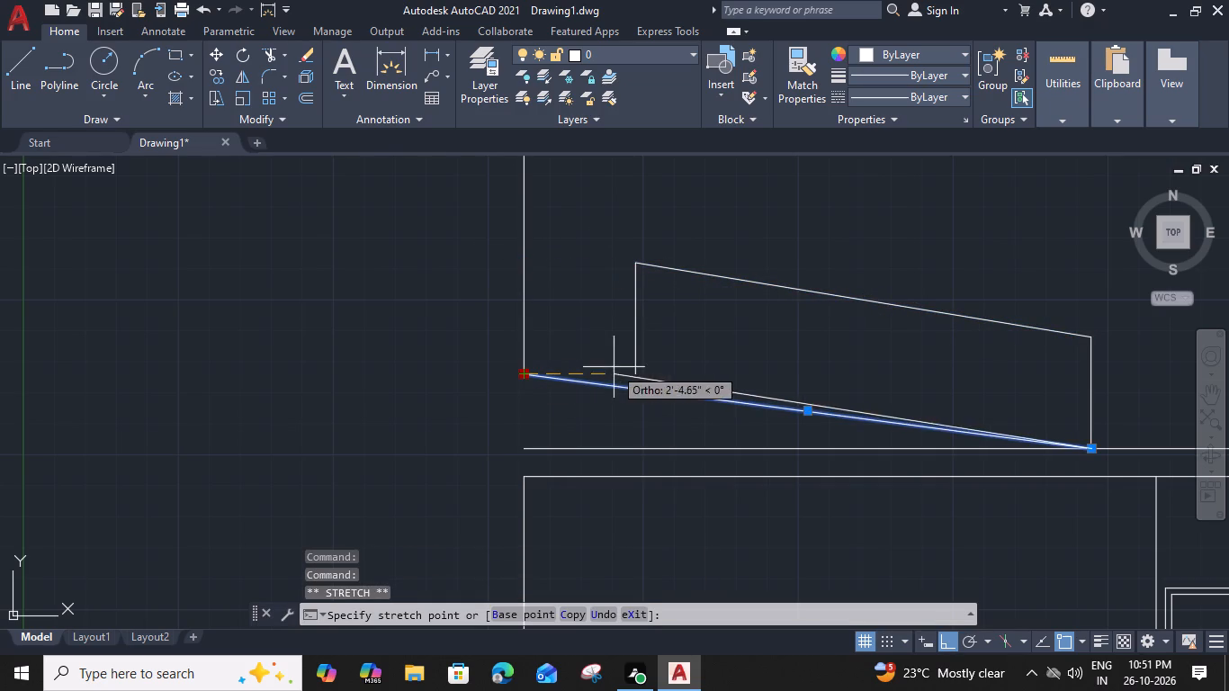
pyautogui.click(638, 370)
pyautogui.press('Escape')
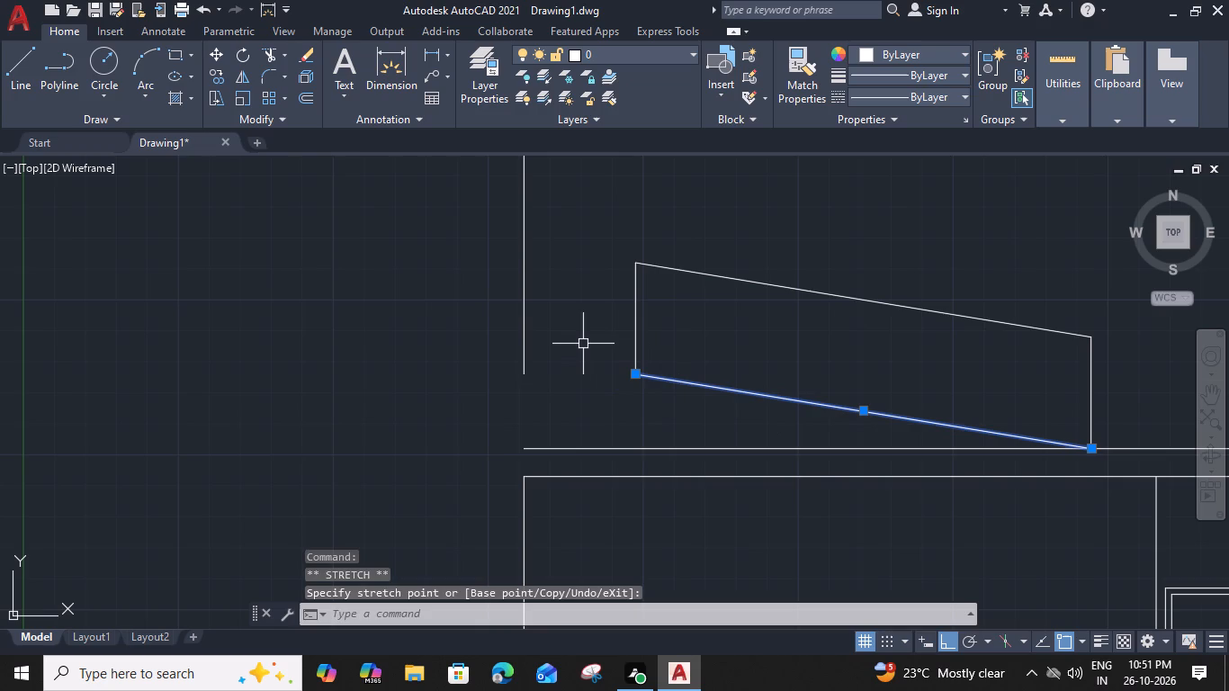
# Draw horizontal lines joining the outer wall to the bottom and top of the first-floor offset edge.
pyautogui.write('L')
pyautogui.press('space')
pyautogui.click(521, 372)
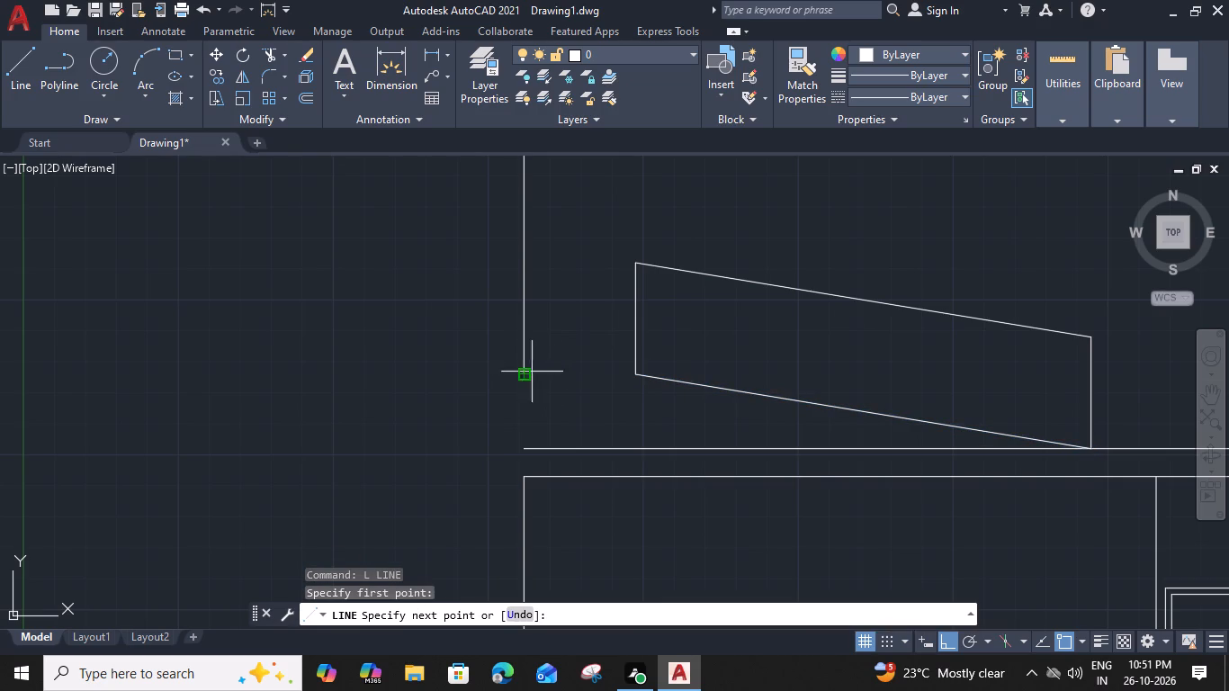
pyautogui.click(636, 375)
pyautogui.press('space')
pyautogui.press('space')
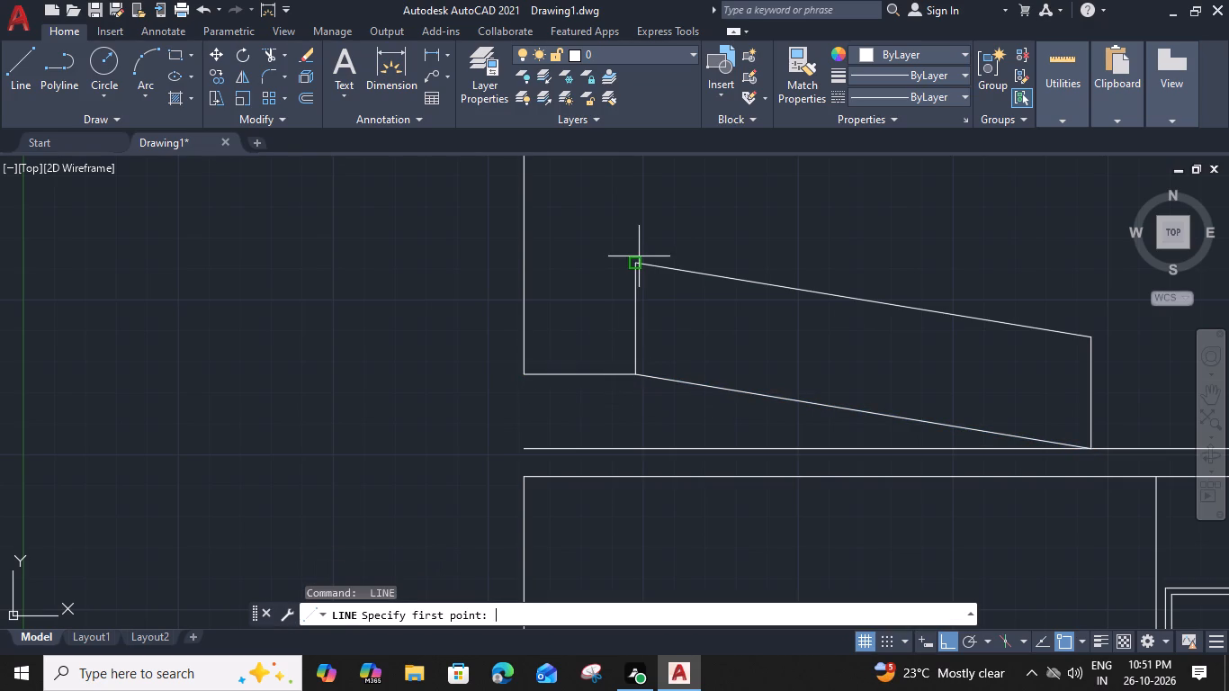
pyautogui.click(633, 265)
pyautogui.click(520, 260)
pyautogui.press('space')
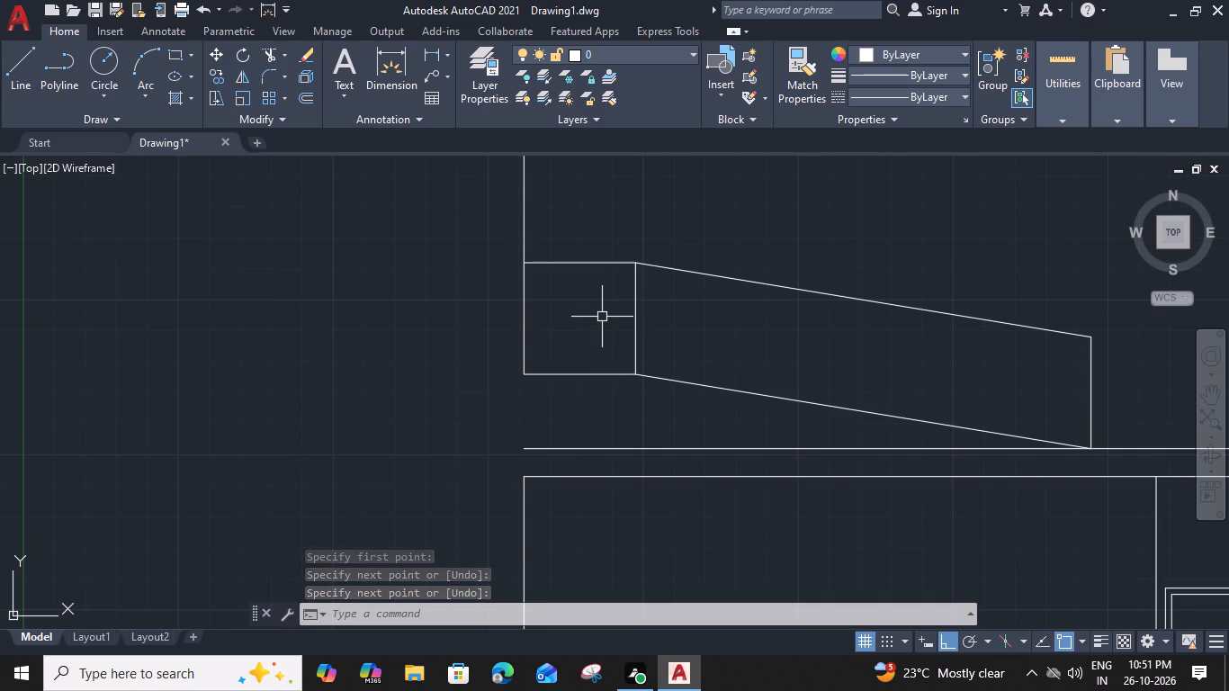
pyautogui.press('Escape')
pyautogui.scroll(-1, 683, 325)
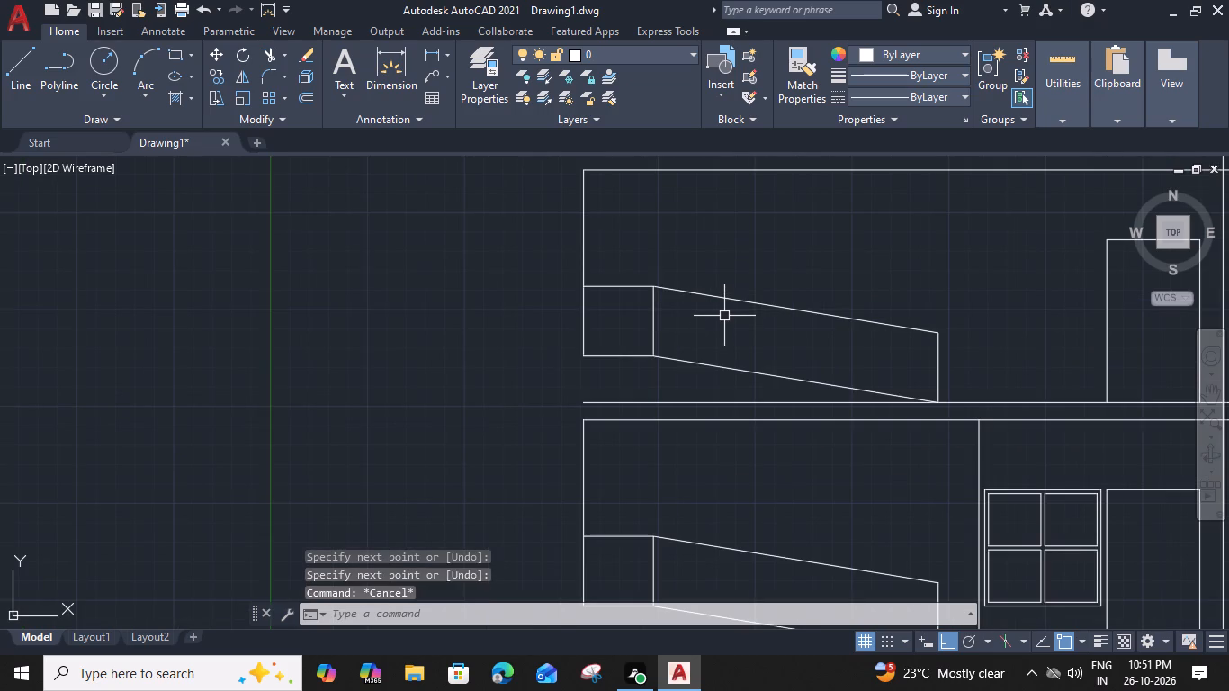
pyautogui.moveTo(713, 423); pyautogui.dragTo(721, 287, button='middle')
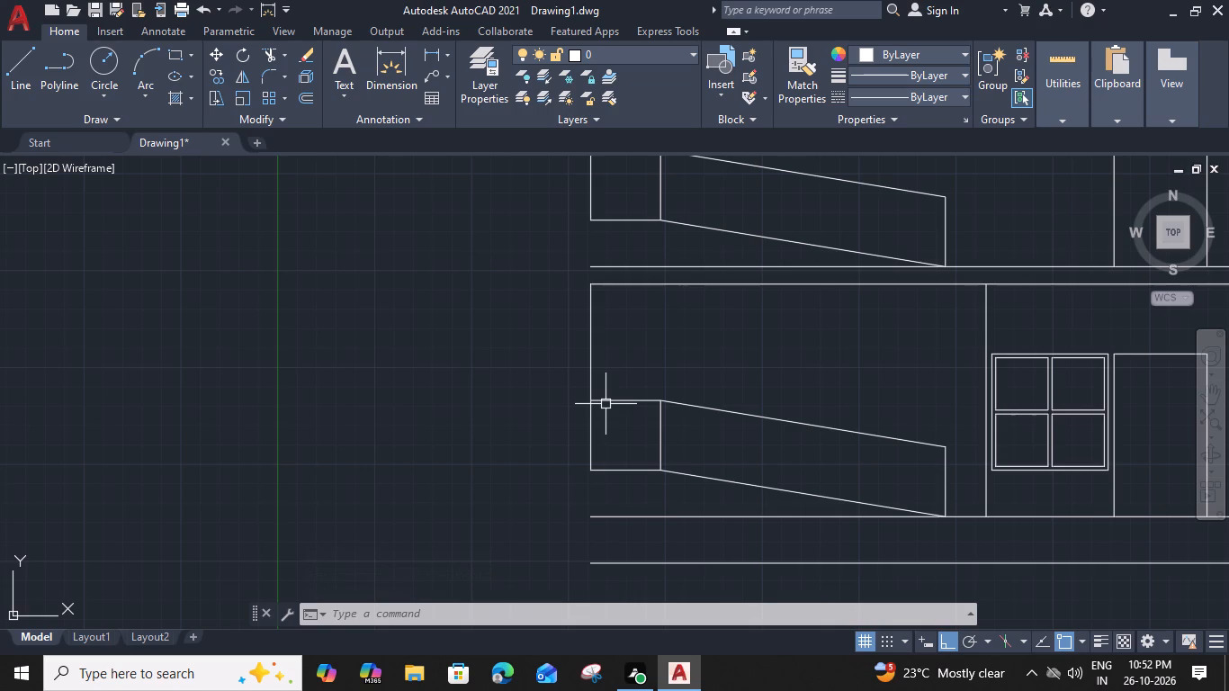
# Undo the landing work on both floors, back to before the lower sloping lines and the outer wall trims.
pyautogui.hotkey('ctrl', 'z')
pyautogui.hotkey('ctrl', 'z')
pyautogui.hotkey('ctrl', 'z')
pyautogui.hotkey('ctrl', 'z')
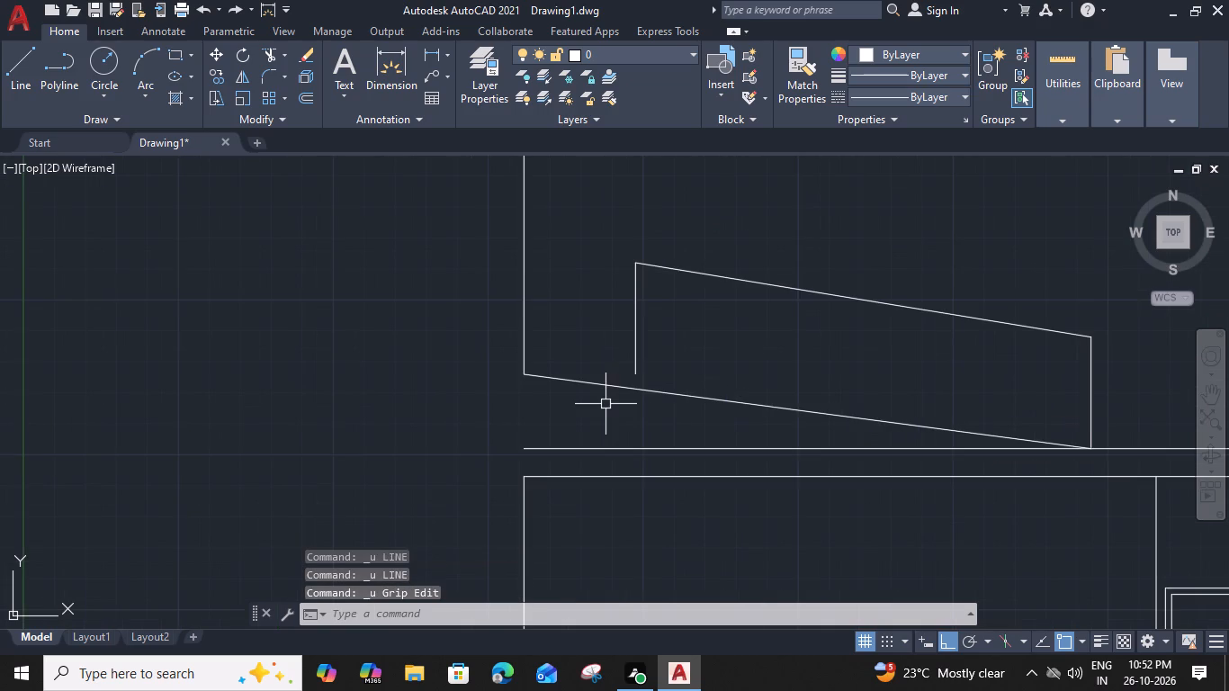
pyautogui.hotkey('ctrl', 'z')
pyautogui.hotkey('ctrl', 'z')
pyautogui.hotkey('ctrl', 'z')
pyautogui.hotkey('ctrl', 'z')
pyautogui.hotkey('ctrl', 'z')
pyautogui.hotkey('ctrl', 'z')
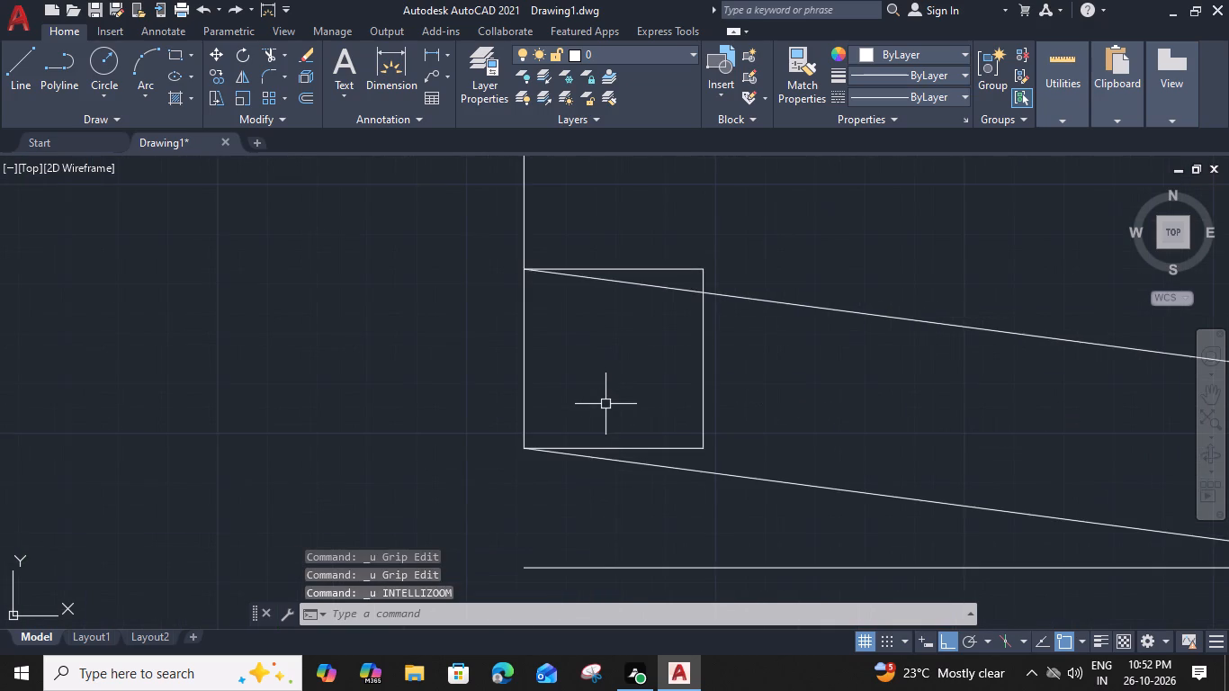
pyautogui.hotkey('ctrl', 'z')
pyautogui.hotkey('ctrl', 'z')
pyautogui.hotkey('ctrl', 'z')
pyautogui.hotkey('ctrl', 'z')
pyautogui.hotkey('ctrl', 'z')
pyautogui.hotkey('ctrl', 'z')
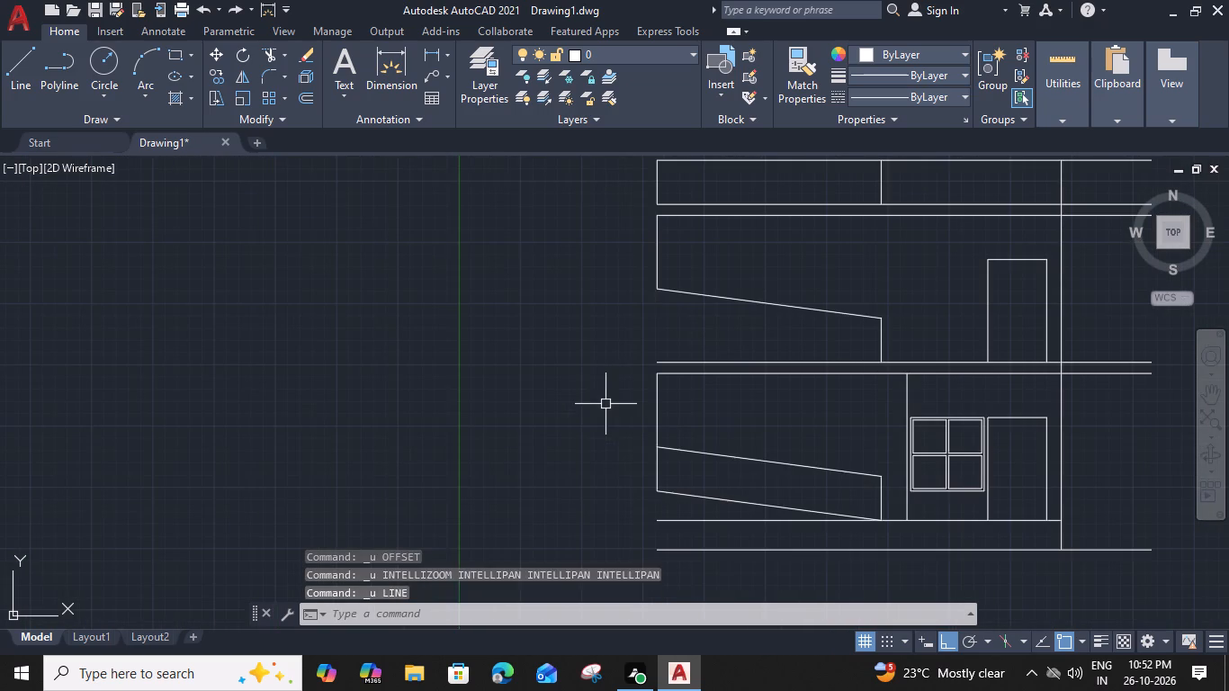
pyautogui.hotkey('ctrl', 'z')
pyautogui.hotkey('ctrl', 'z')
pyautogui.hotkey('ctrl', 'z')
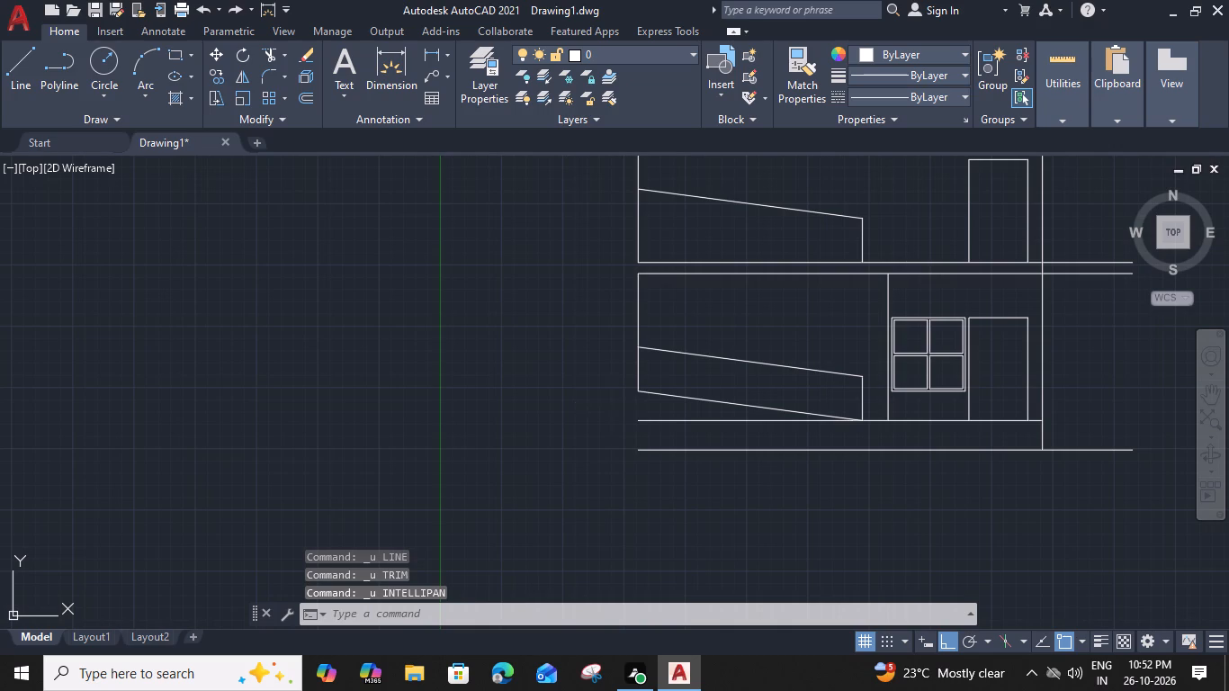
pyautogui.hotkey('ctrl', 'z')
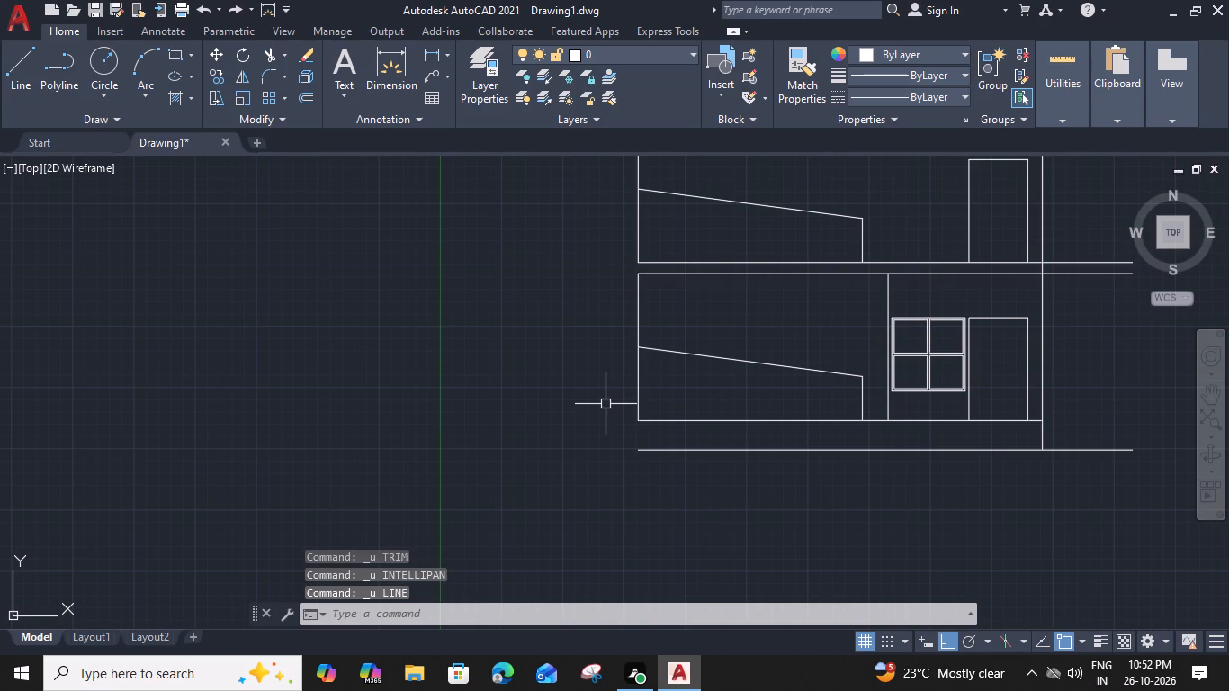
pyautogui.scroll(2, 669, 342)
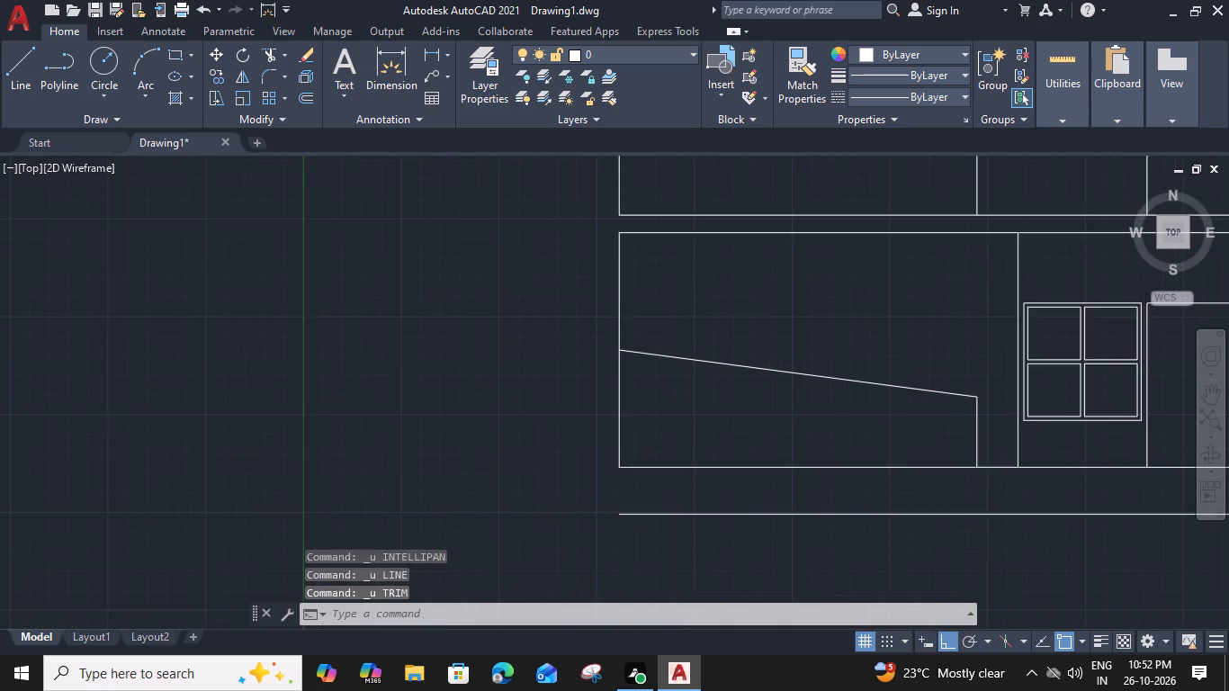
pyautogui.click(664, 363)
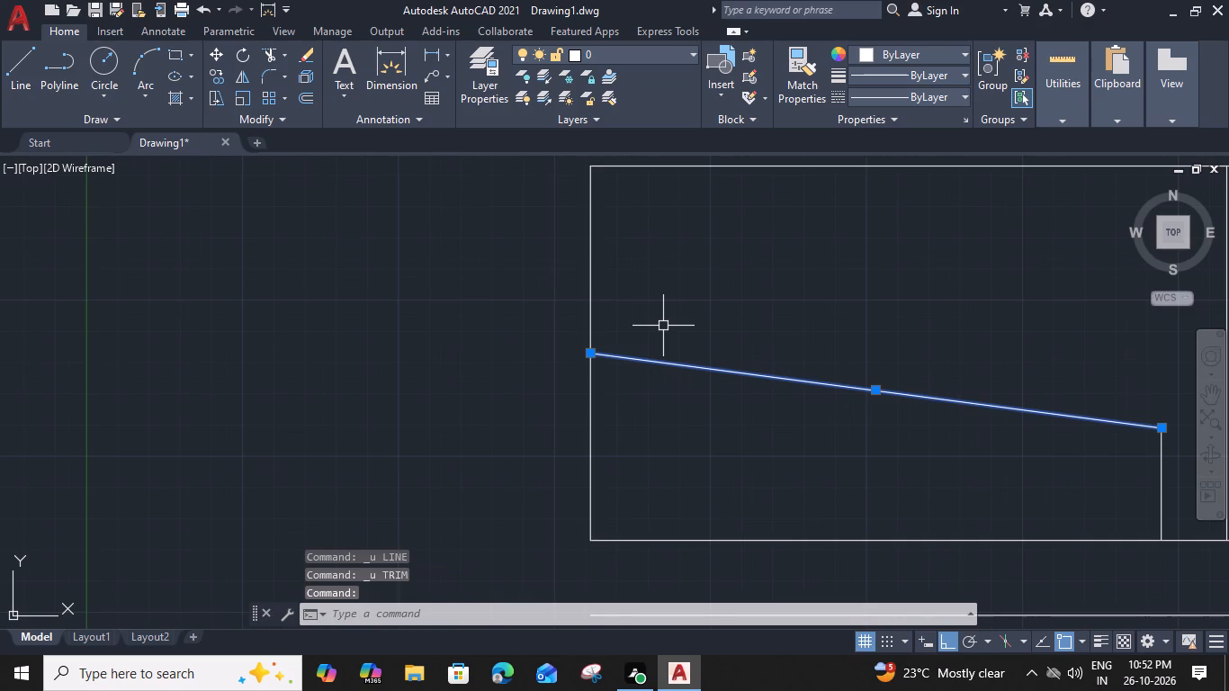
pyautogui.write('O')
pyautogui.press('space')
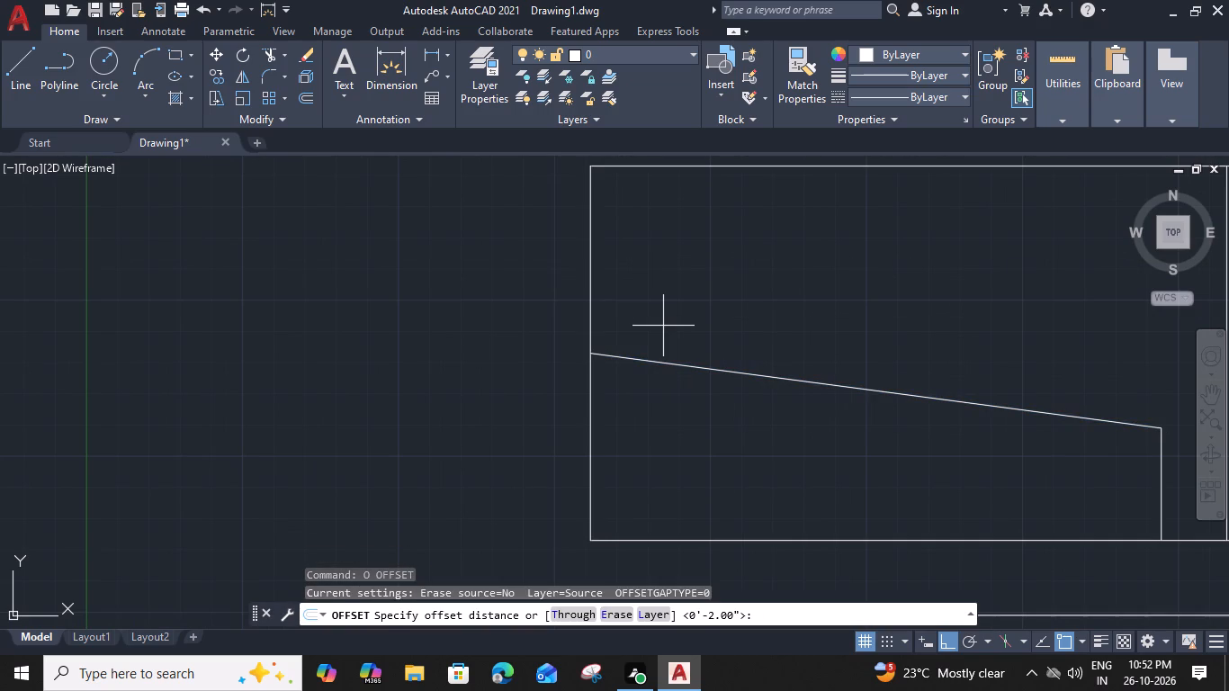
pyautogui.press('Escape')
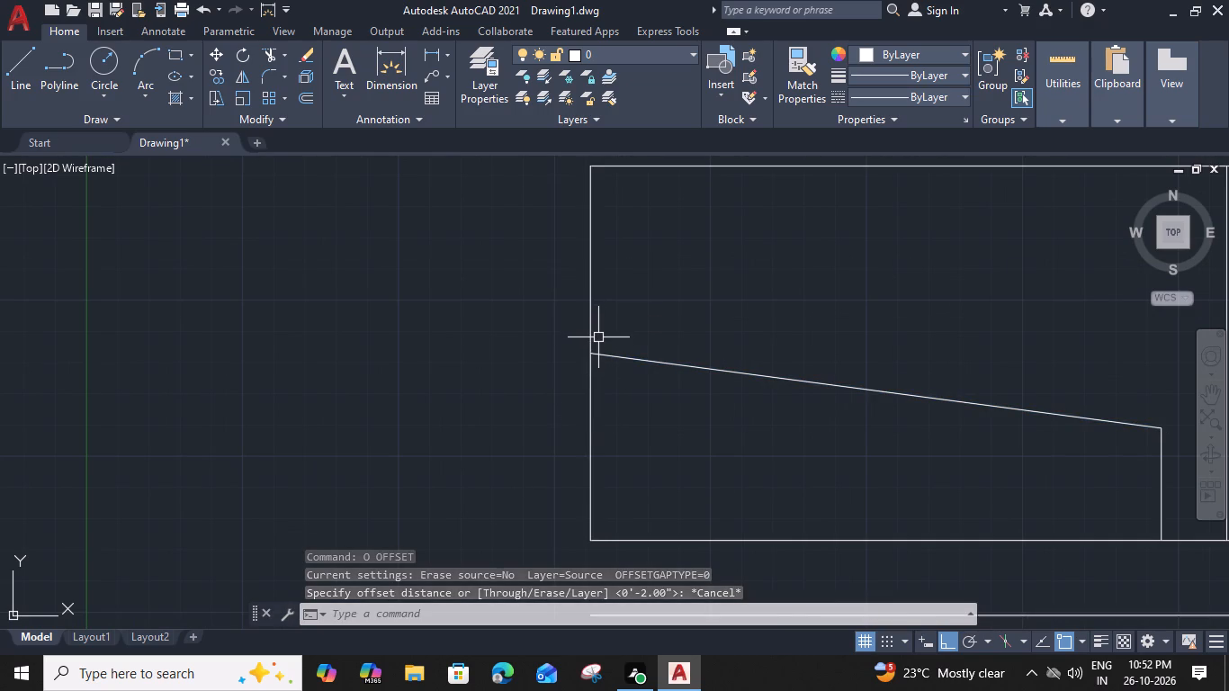
# Erase the ground-floor outer left wall line.
pyautogui.click(591, 317)
pyautogui.press('Delete')
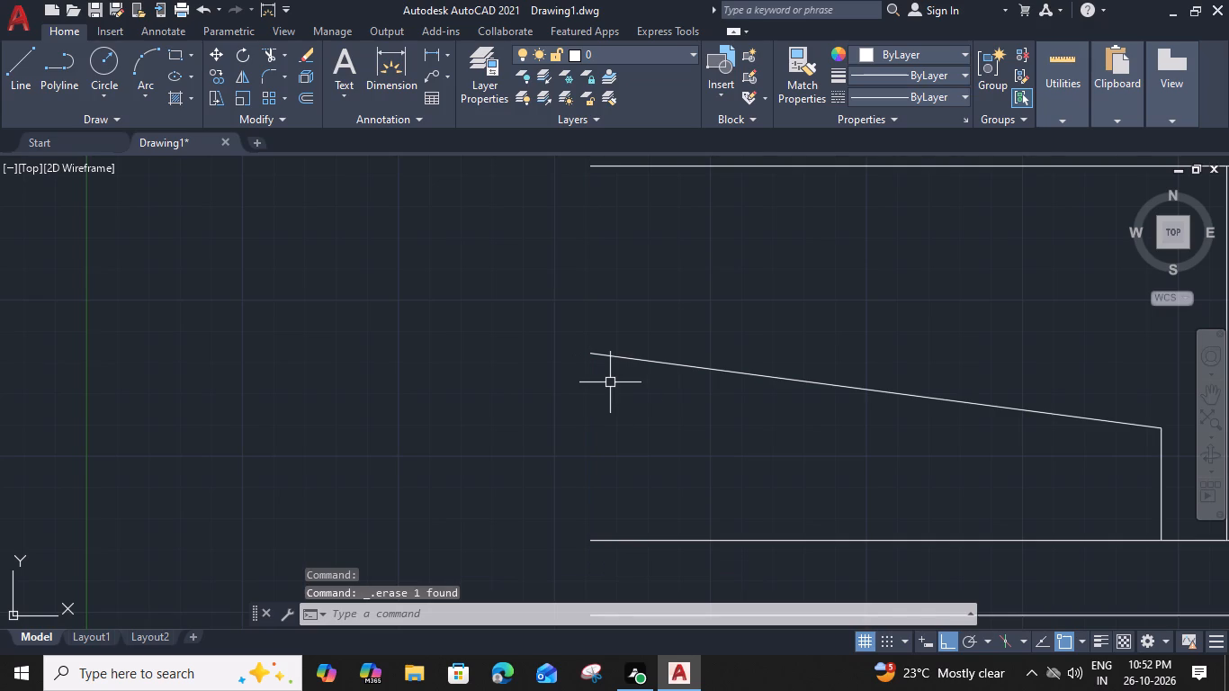
# Draw a 1'6" vertical line upward from the left end of the ground-floor sloping line.
pyautogui.write('L')
pyautogui.press('space')
pyautogui.click(590, 349)
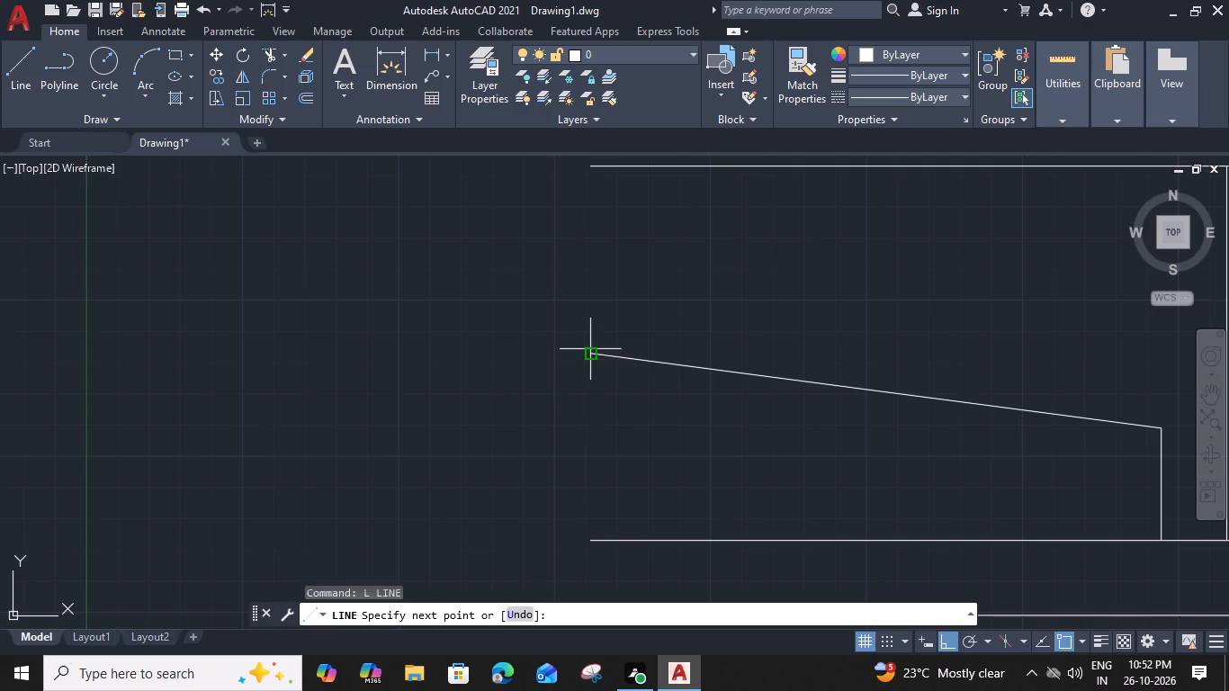
pyautogui.write("1'")
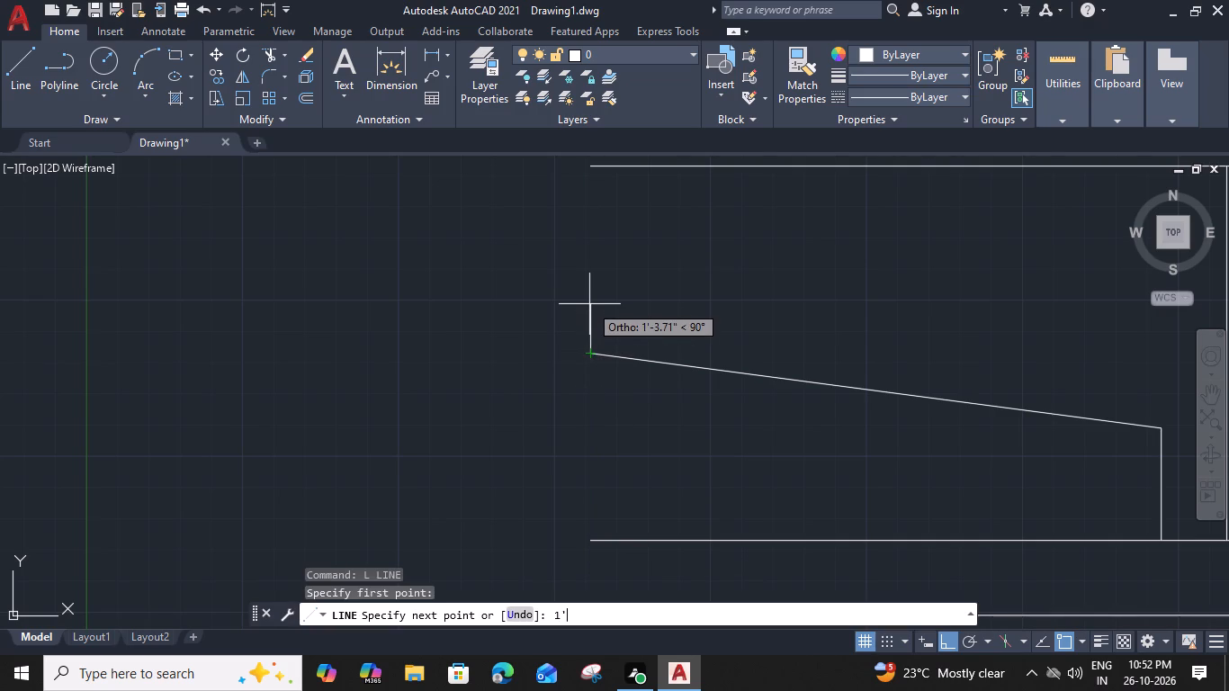
pyautogui.write('6"')
pyautogui.press('Return')
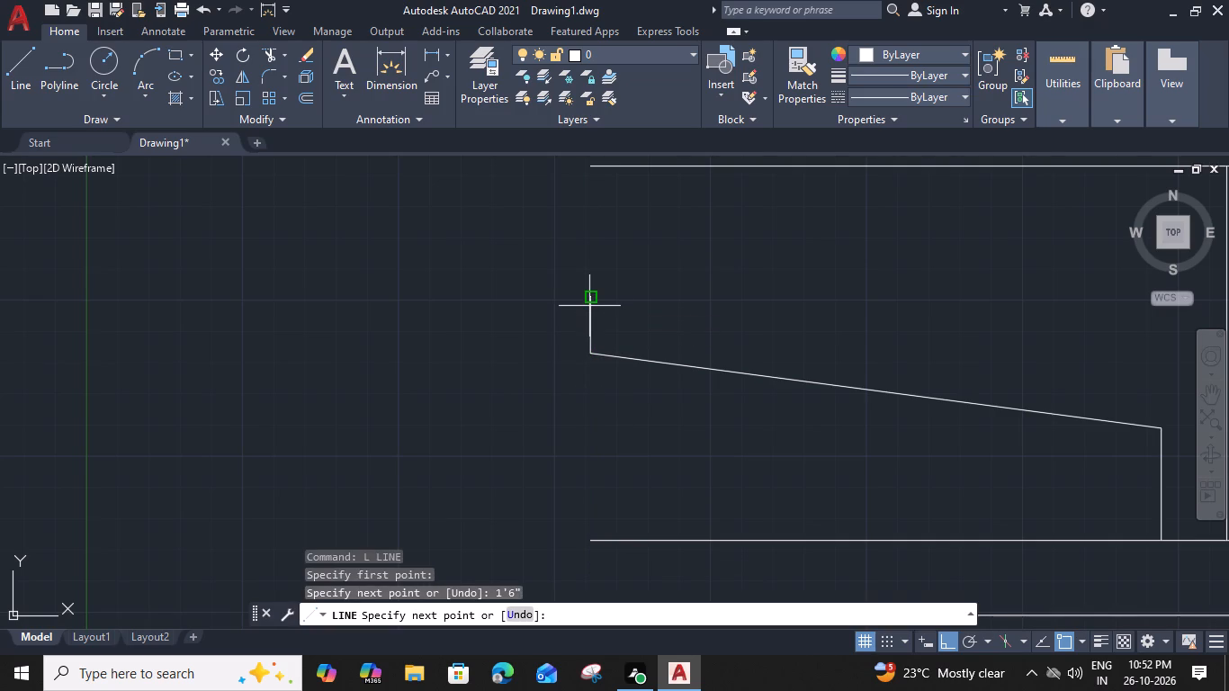
pyautogui.press('Escape')
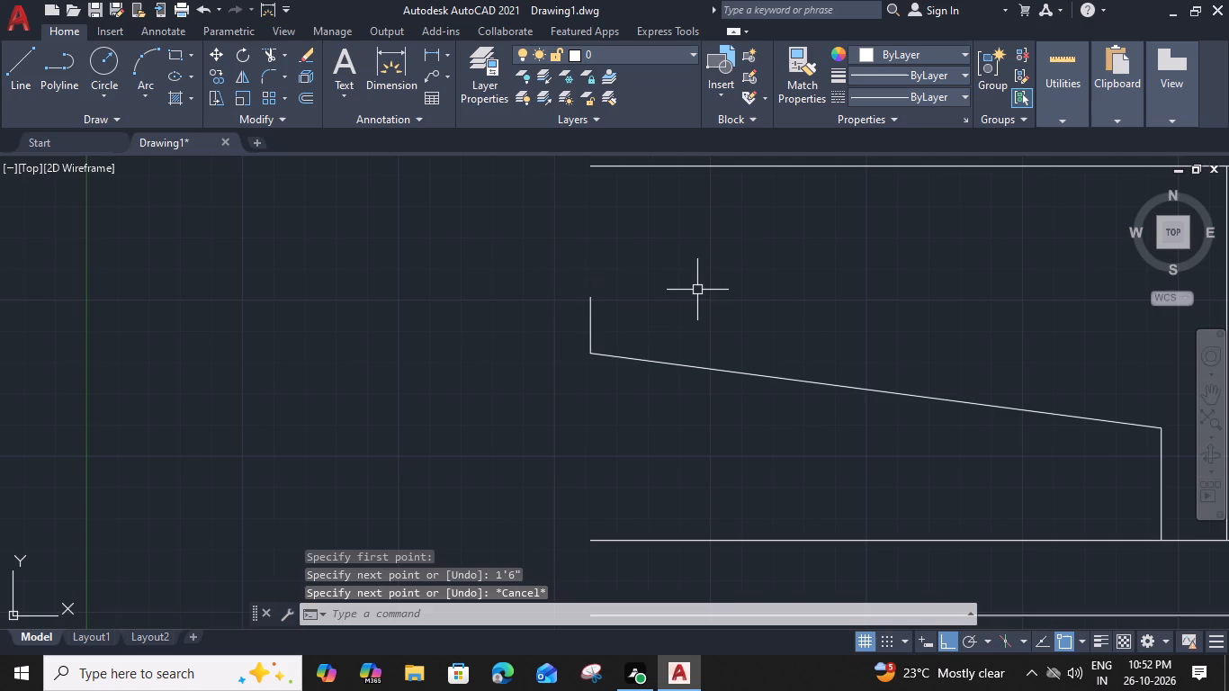
# Draw a 1'6" vertical line downward from the left end of the ground-floor sloping line.
pyautogui.write('L')
pyautogui.press('space')
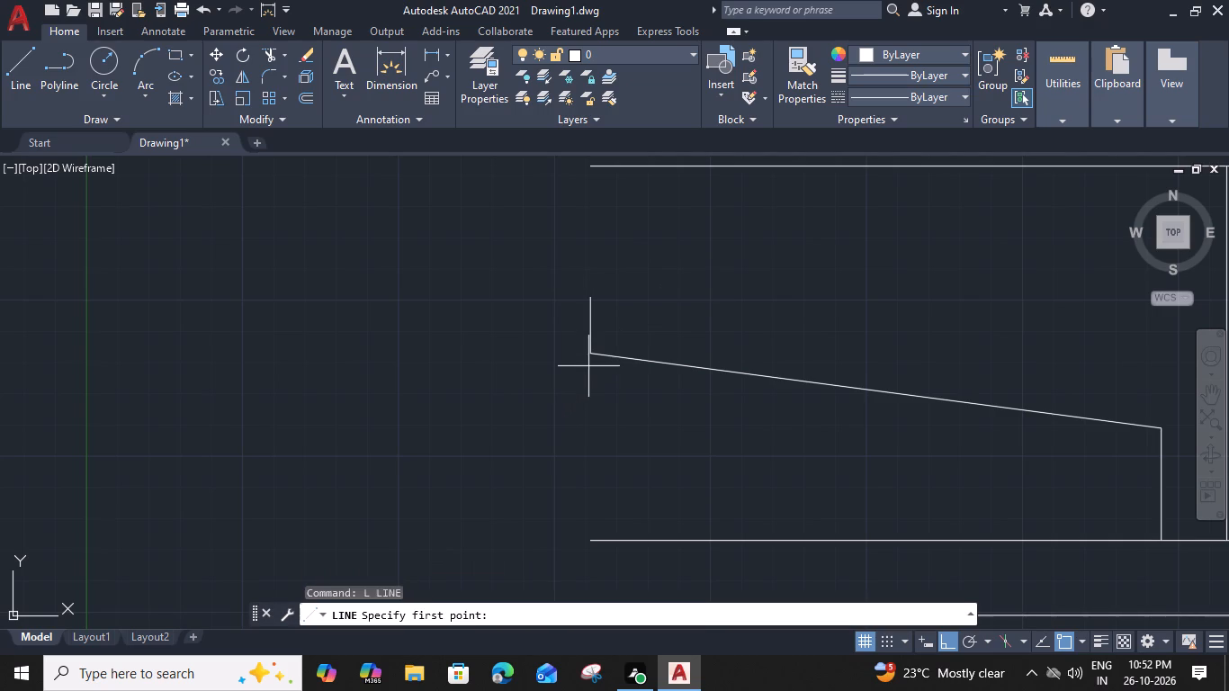
pyautogui.click(589, 358)
pyautogui.press('1')
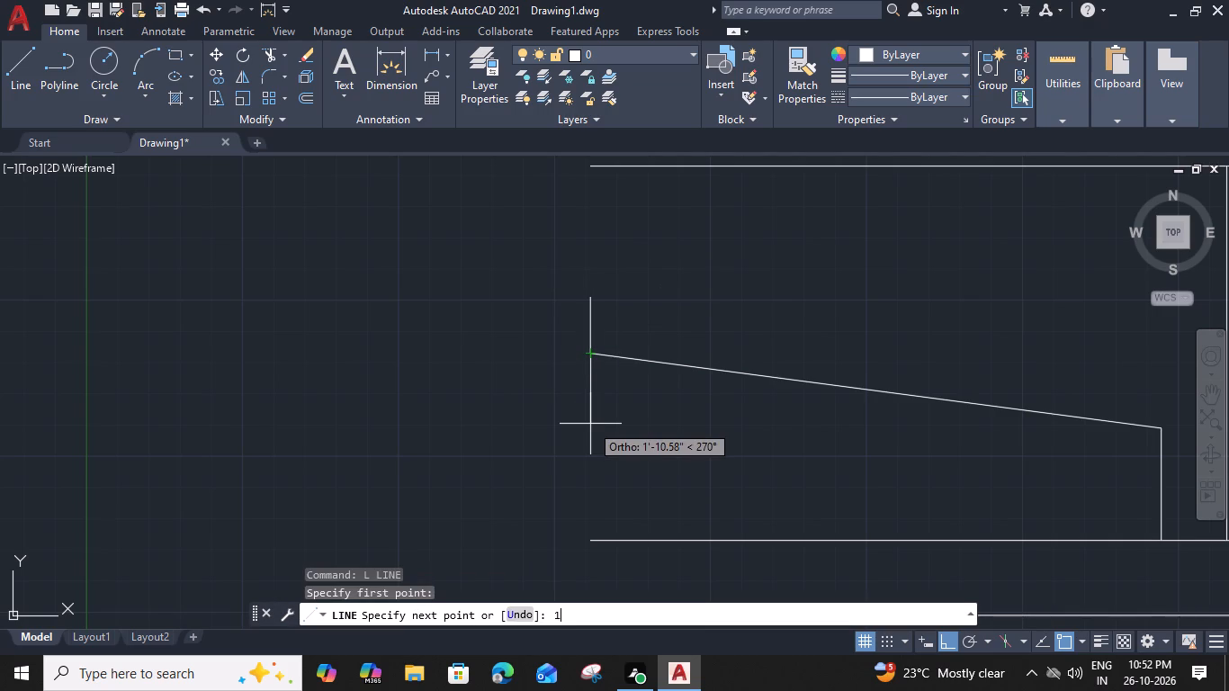
pyautogui.write('\'6"')
pyautogui.press('Return')
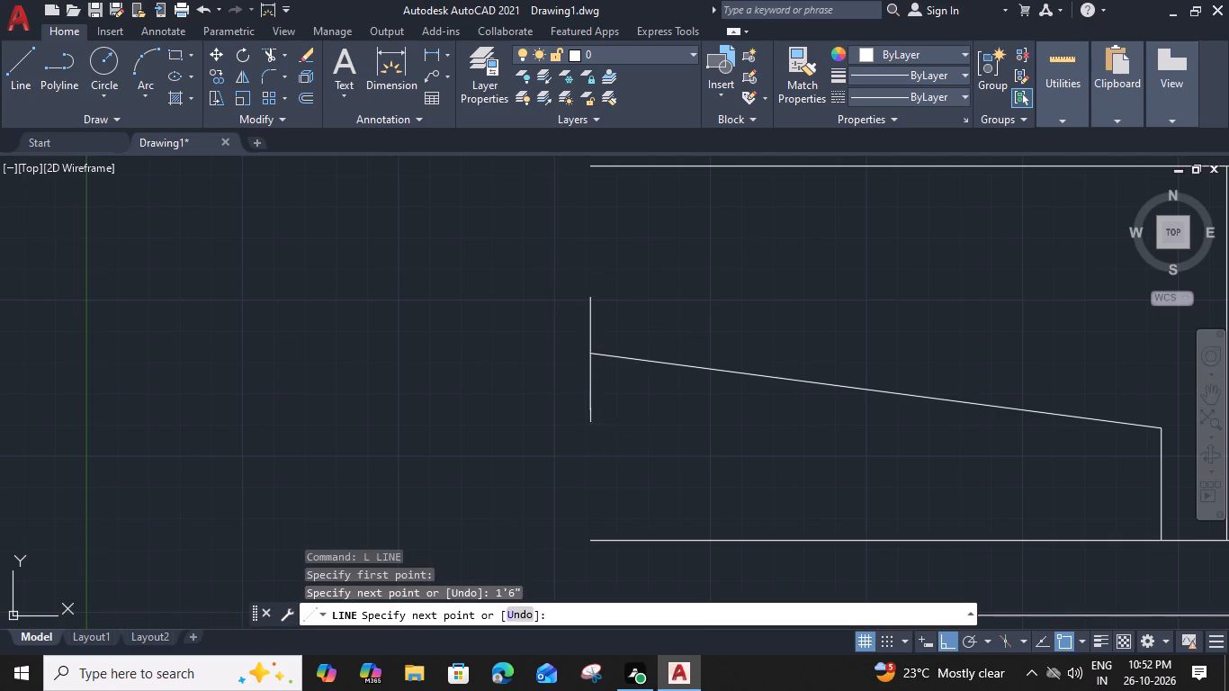
pyautogui.press('Escape')
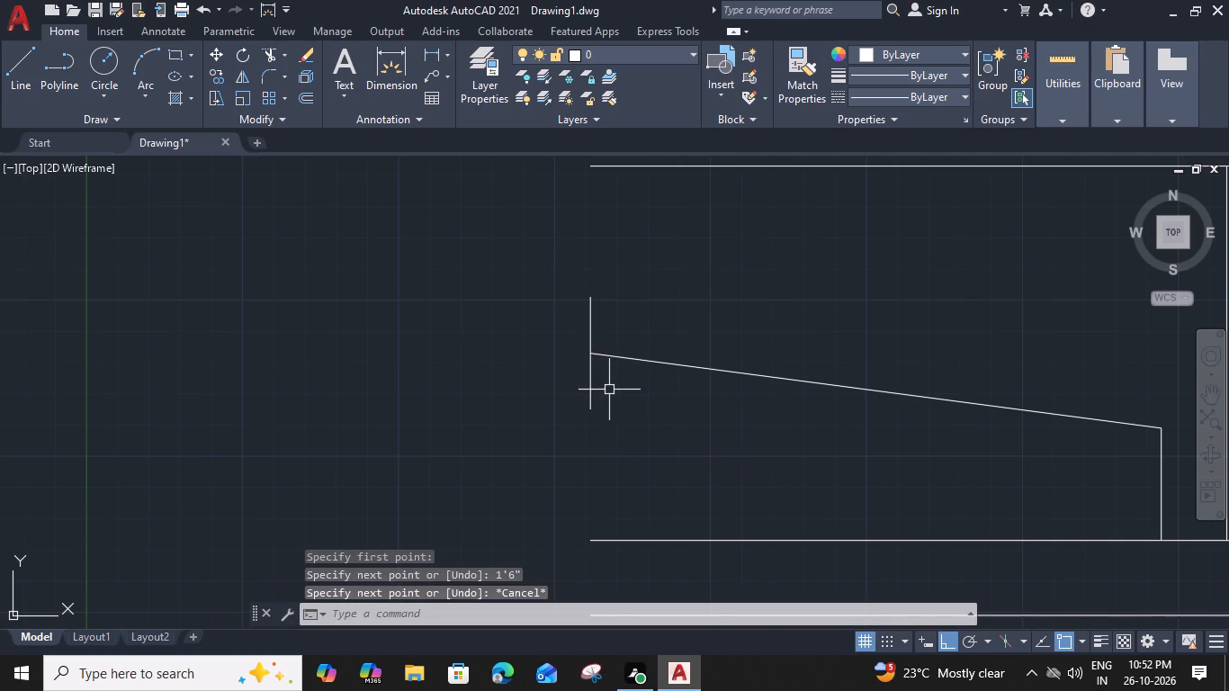
# Measure the combined height of the two vertical lines at the left end of the ground-floor sloping line.
pyautogui.write('MEAV')
pyautogui.press('Escape')
pyautogui.write('DIMLI')
pyautogui.press('space')
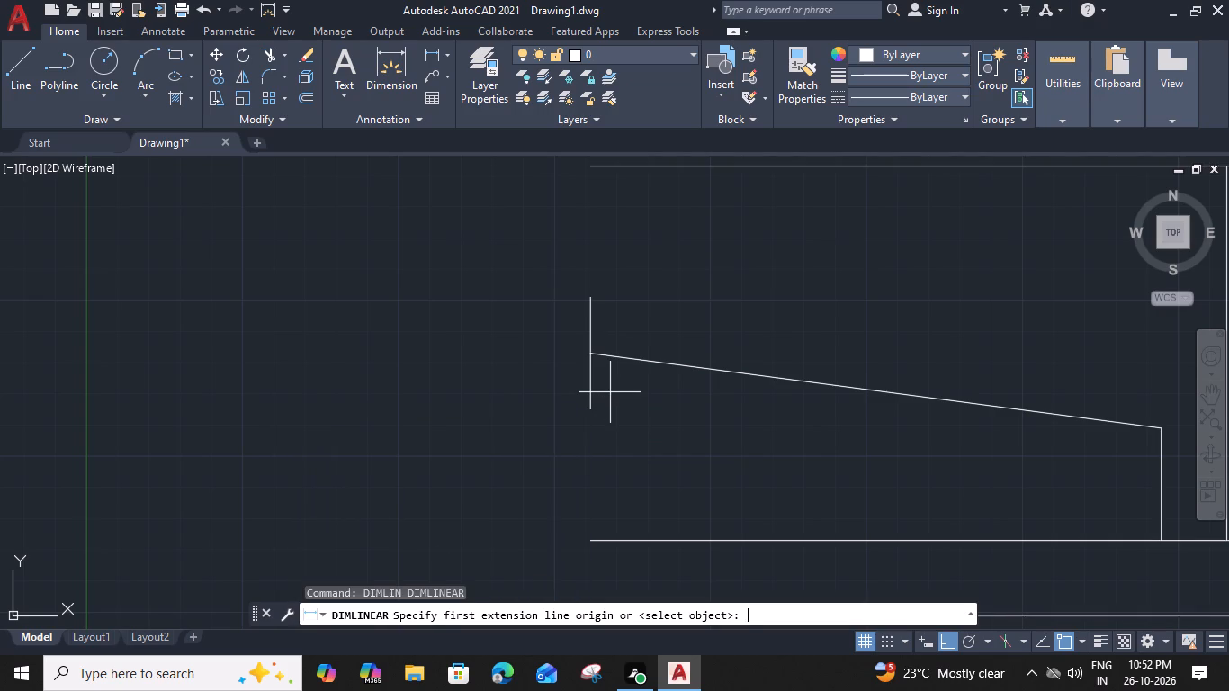
pyautogui.click(593, 297)
pyautogui.click(590, 413)
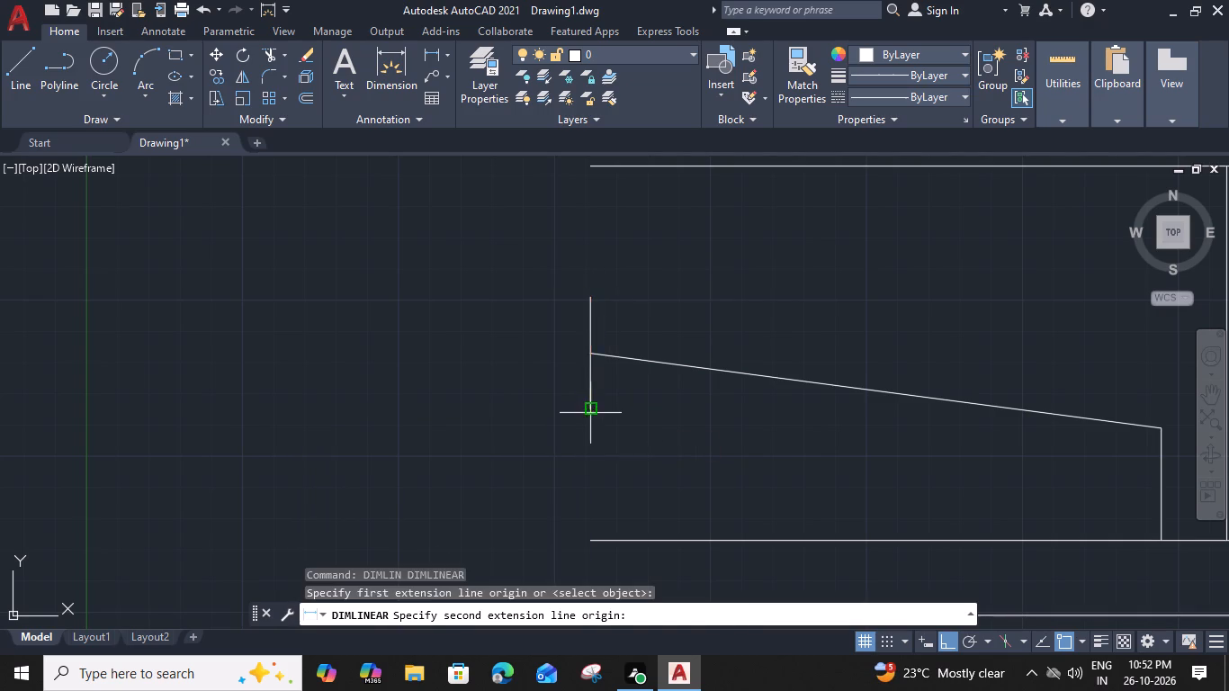
pyautogui.press('Escape')
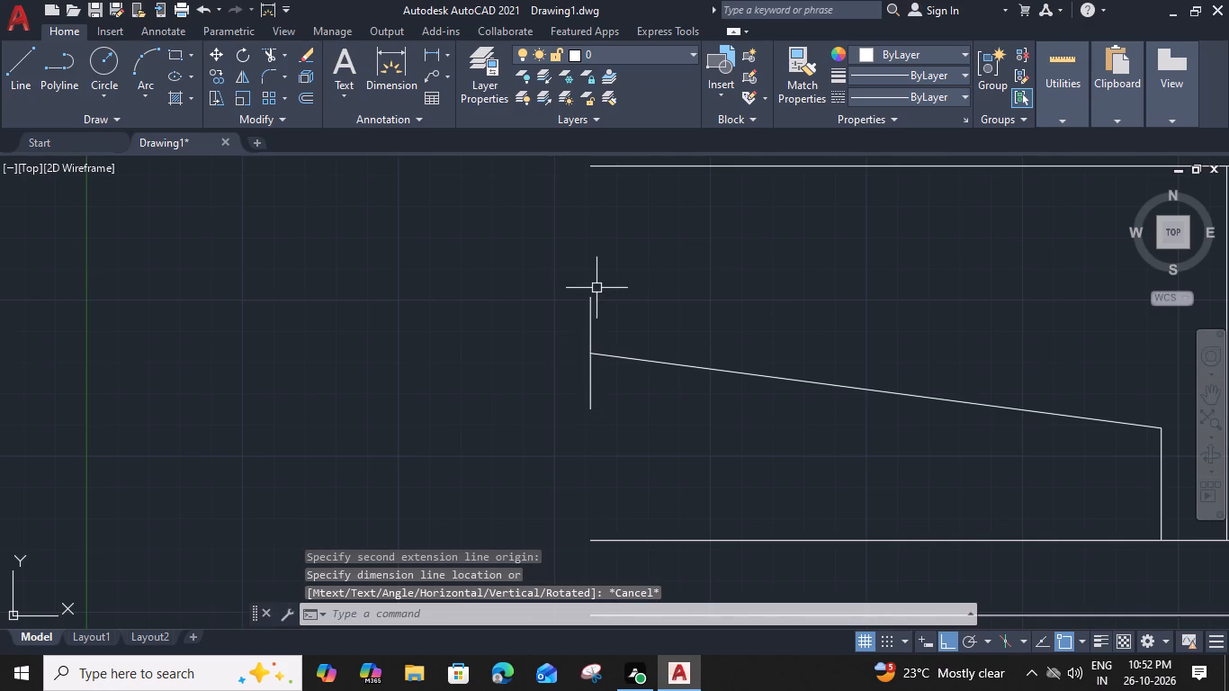
# Draw 3' horizontal lines rightward from the top and bottom ends of the ground-floor landing's left vertical.
pyautogui.write('L')
pyautogui.press('space')
pyautogui.click(594, 299)
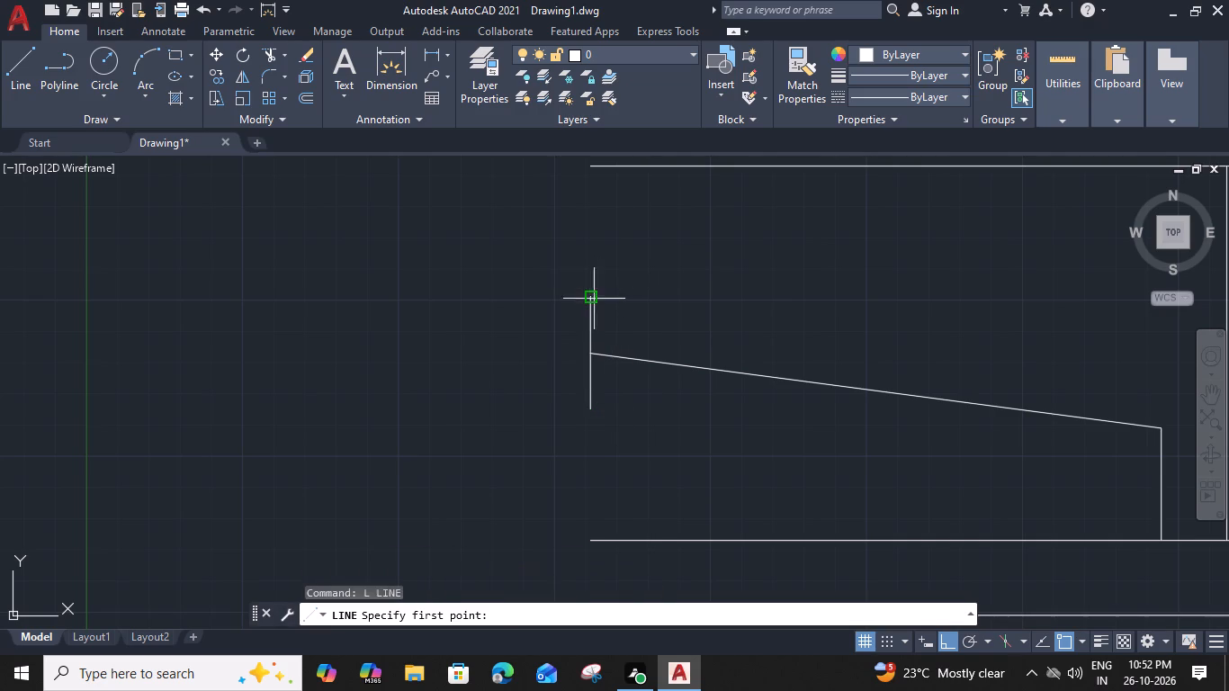
pyautogui.write("3'")
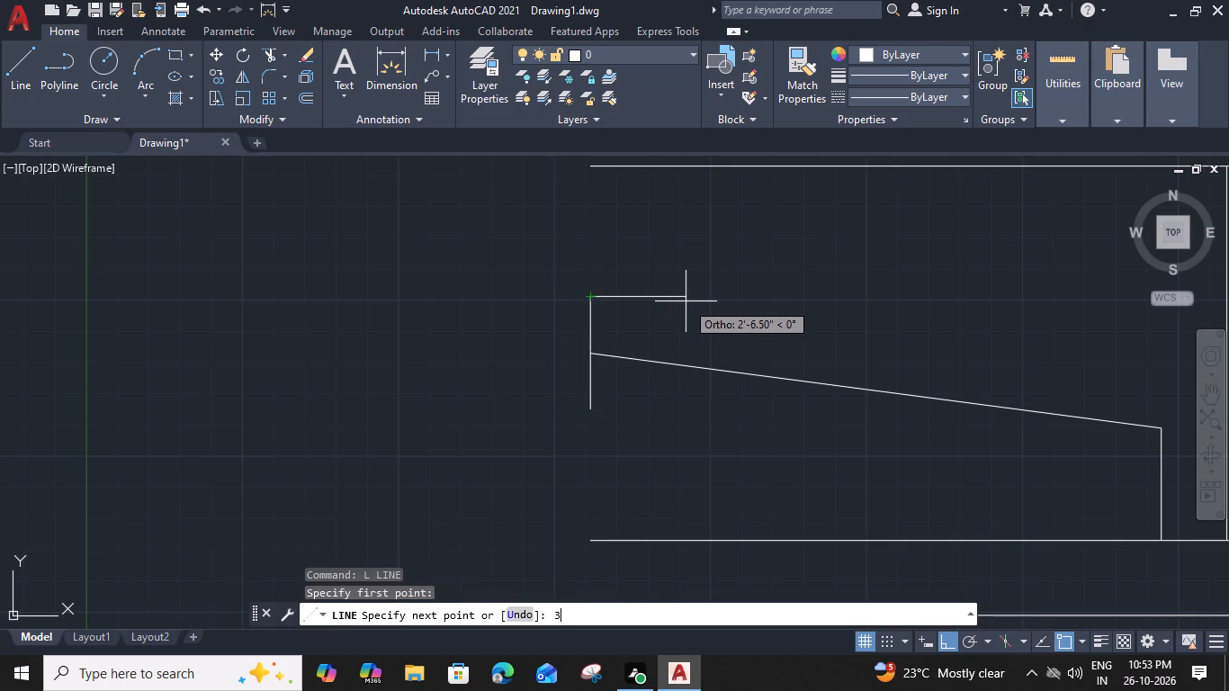
pyautogui.press('space')
pyautogui.press('Escape')
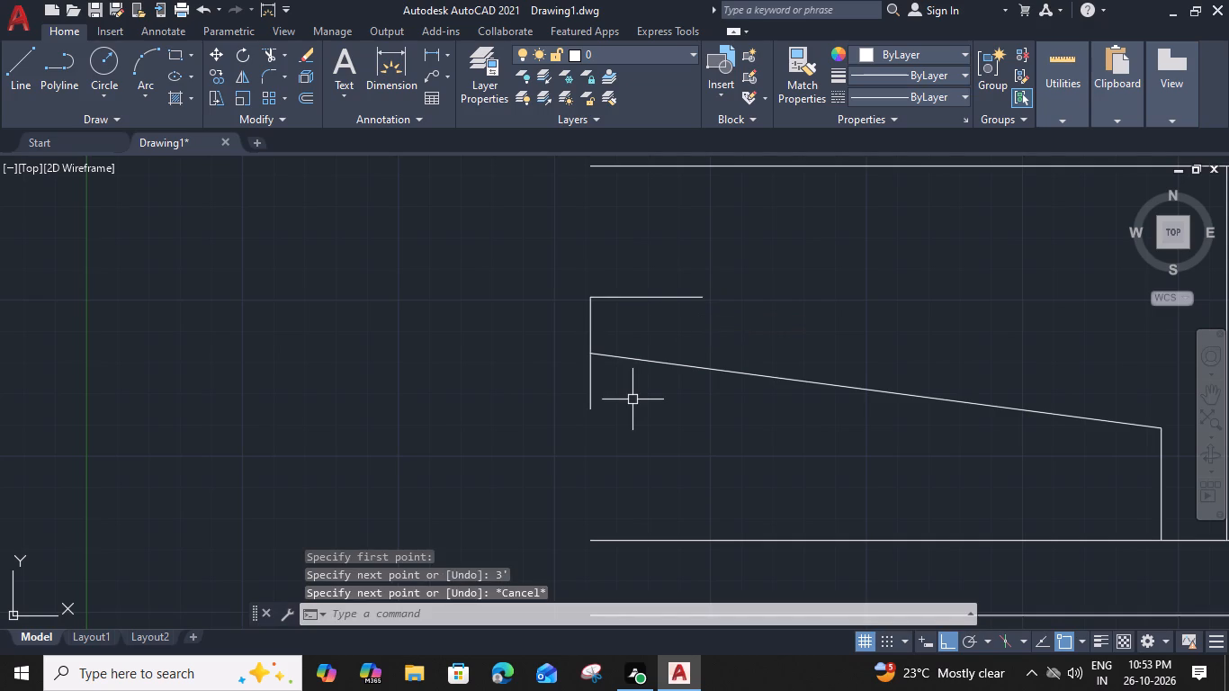
pyautogui.press('space')
pyautogui.click(590, 408)
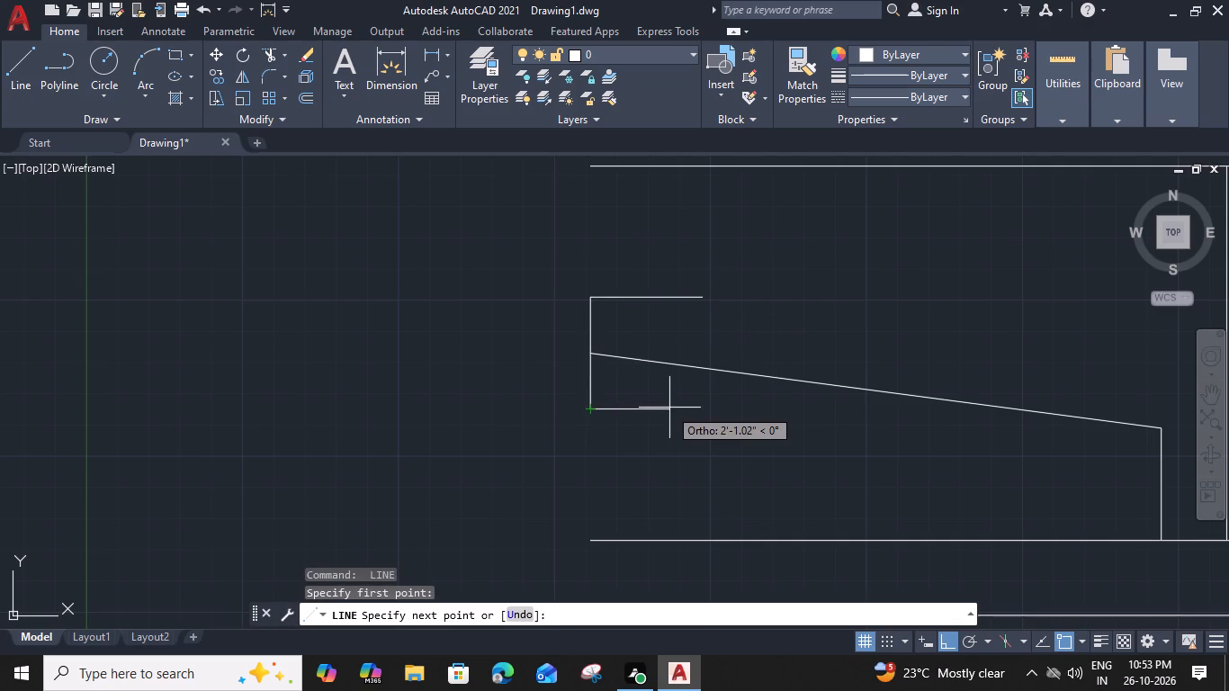
pyautogui.write("3'")
pyautogui.press('space')
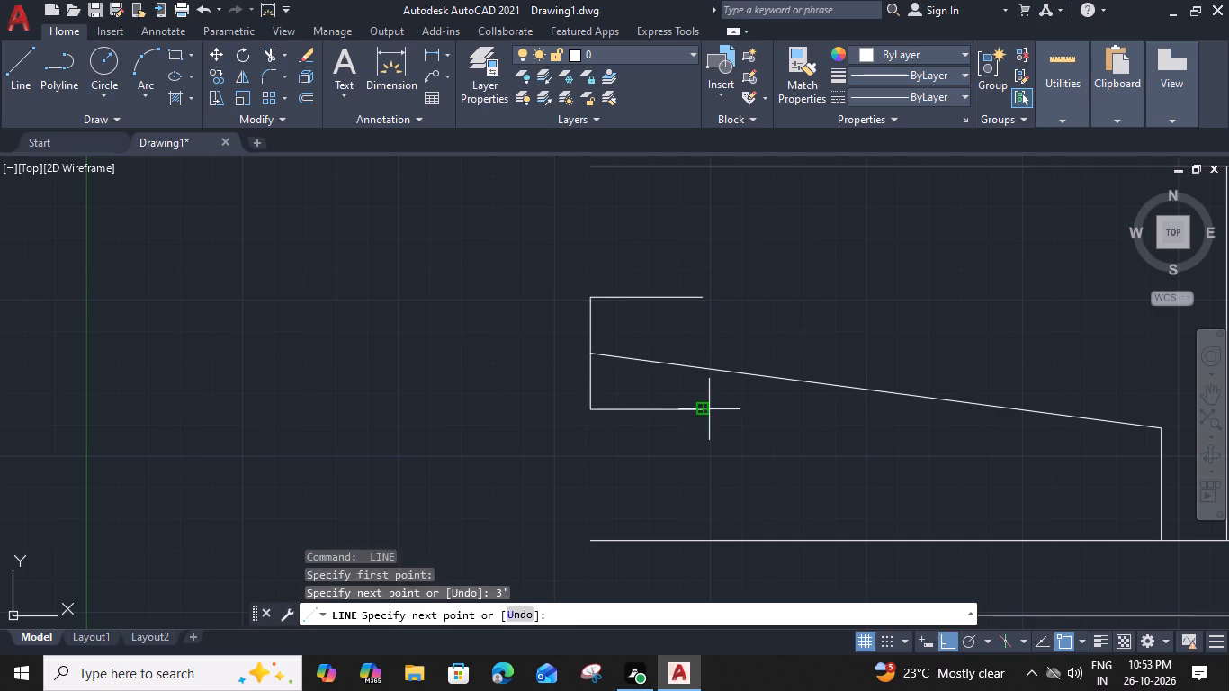
pyautogui.press('Escape')
# Close the right side of the ground-floor landing box with a vertical line between the two 3' lines.
pyautogui.write('L')
pyautogui.press('space')
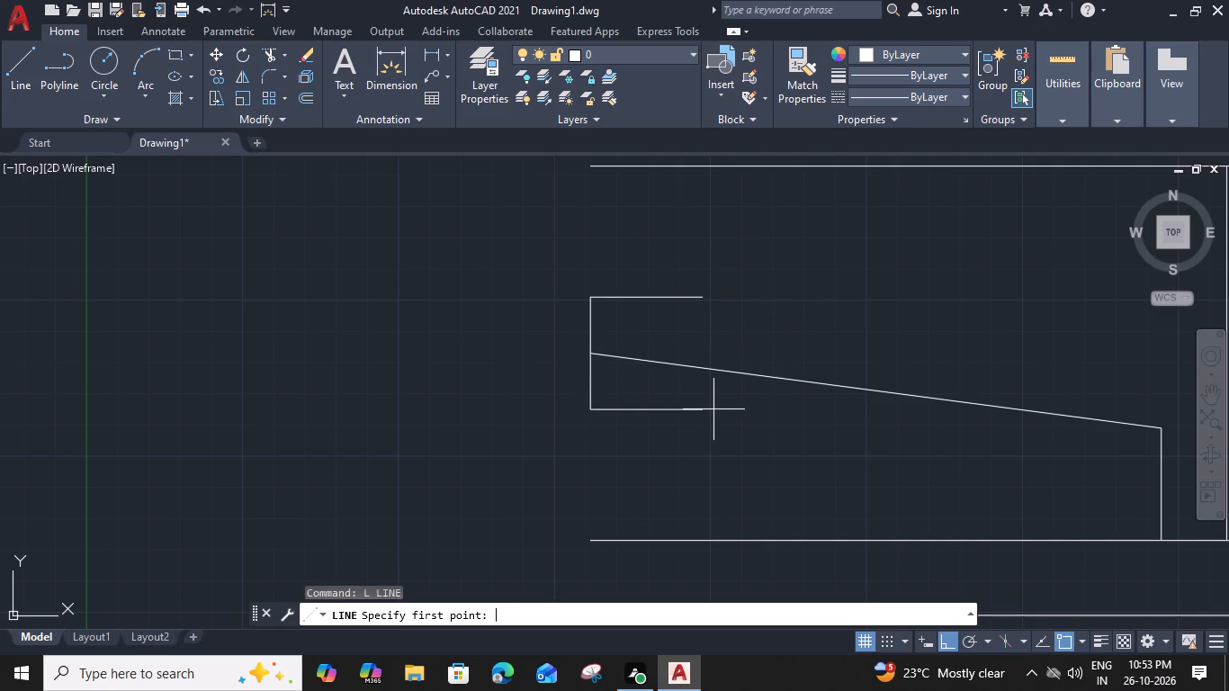
pyautogui.click(705, 410)
pyautogui.click(701, 302)
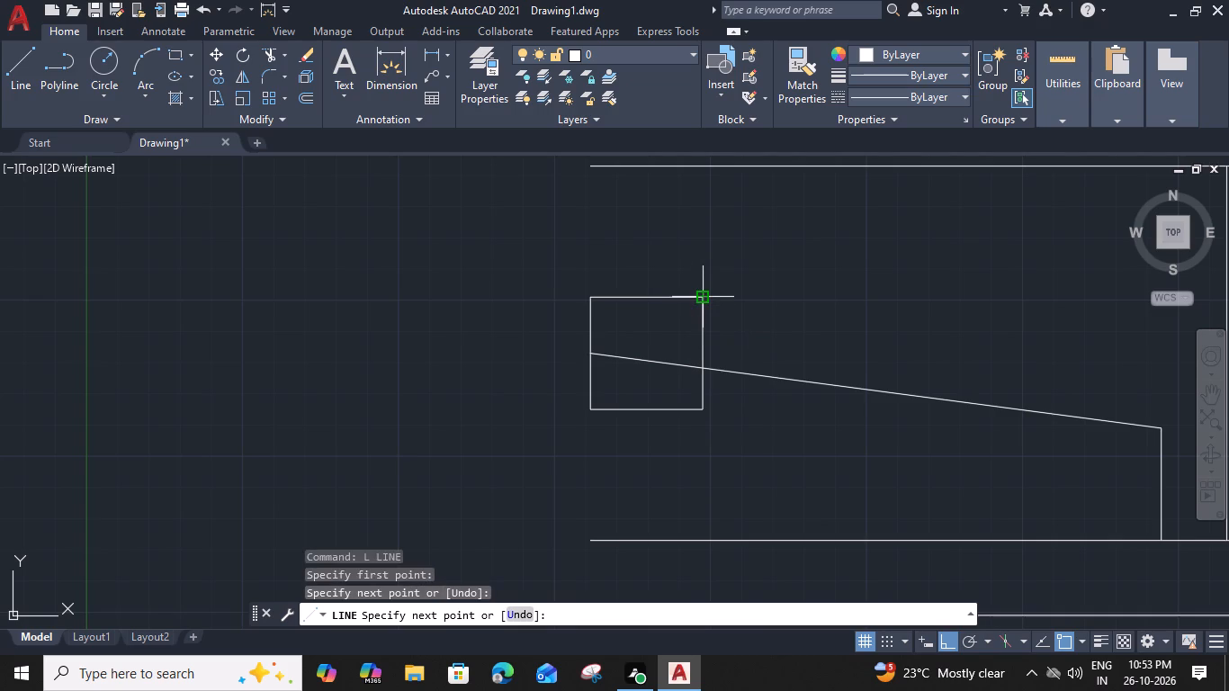
pyautogui.press('Escape')
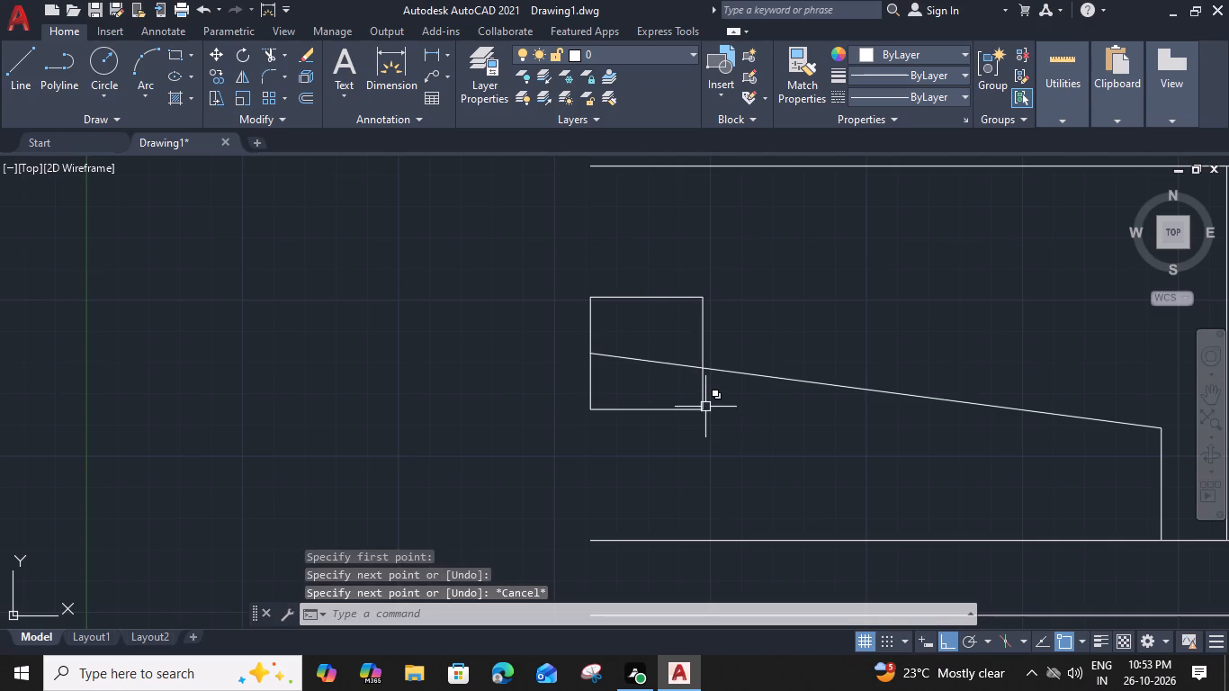
# Extend the landing's left verticals up to the ground-floor ceiling line and down past the floor line to the base line.
pyautogui.write('EX')
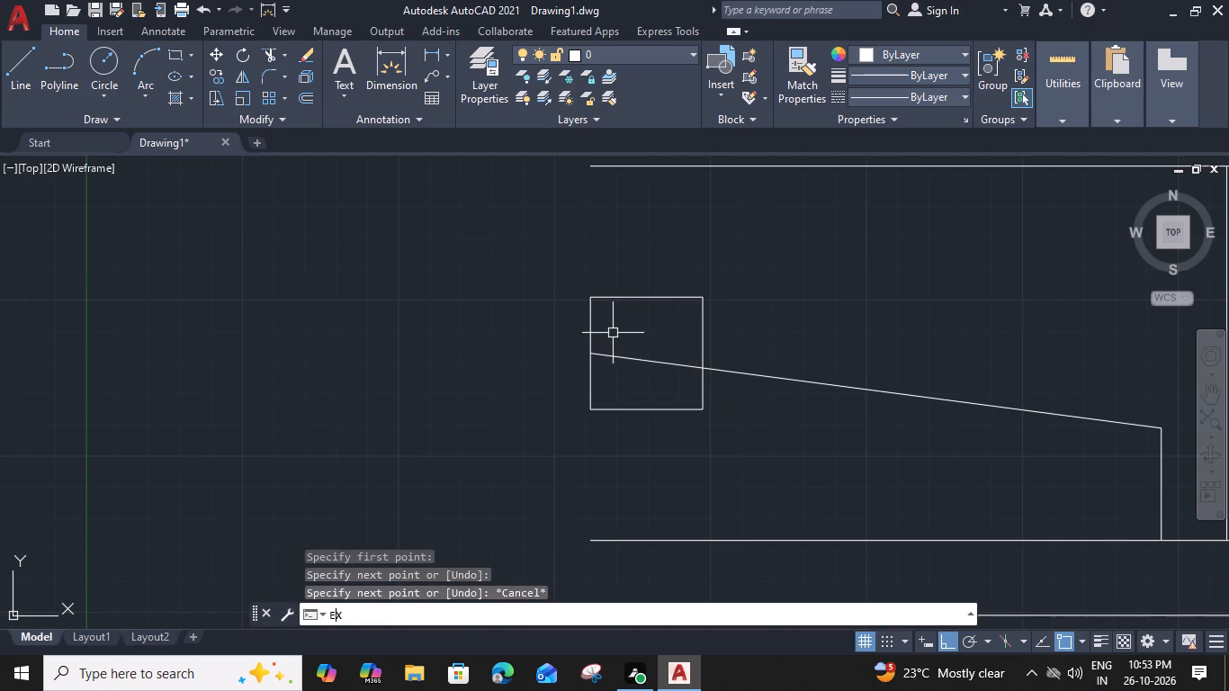
pyautogui.press('space')
pyautogui.click(592, 321)
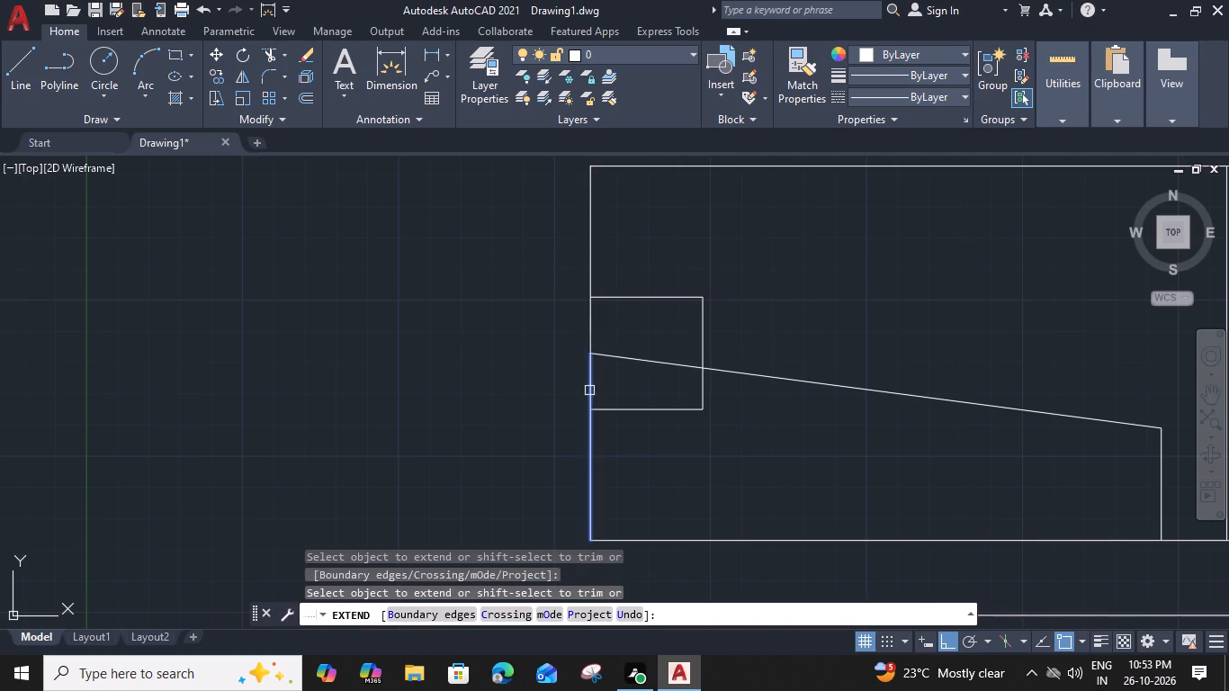
pyautogui.click(589, 390)
pyautogui.click(594, 466)
pyautogui.moveTo(630, 425); pyautogui.dragTo(629, 422, button='middle')
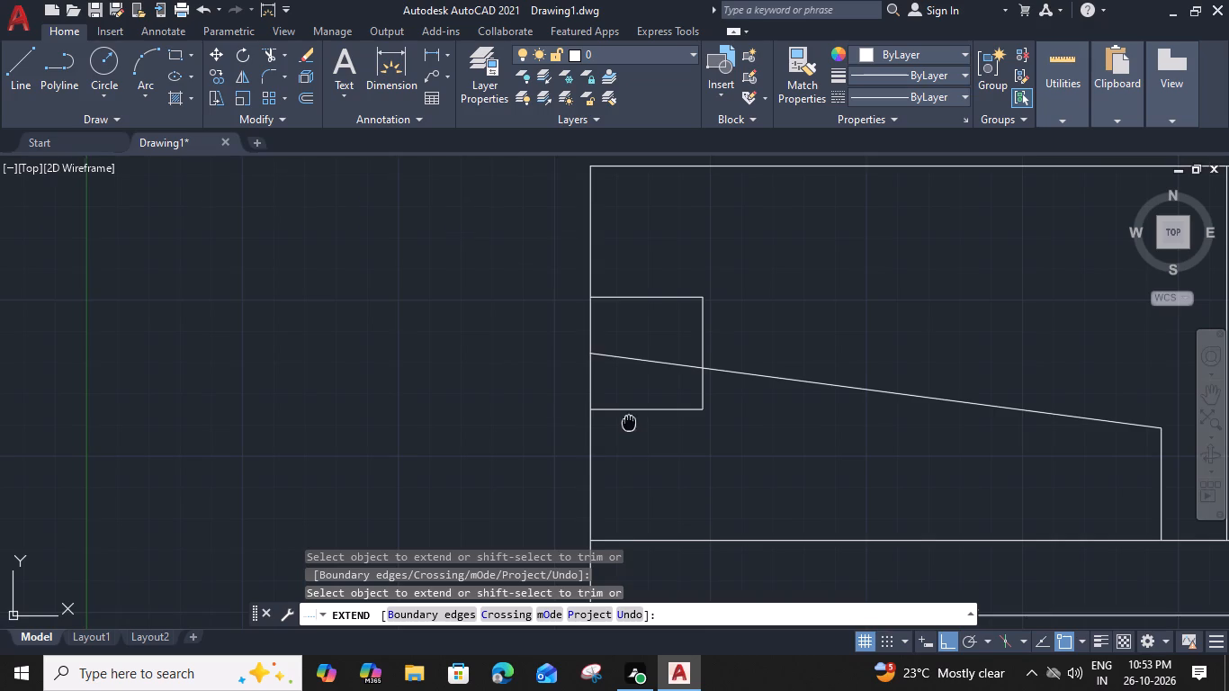
pyautogui.moveTo(629, 422); pyautogui.dragTo(616, 498, button='middle')
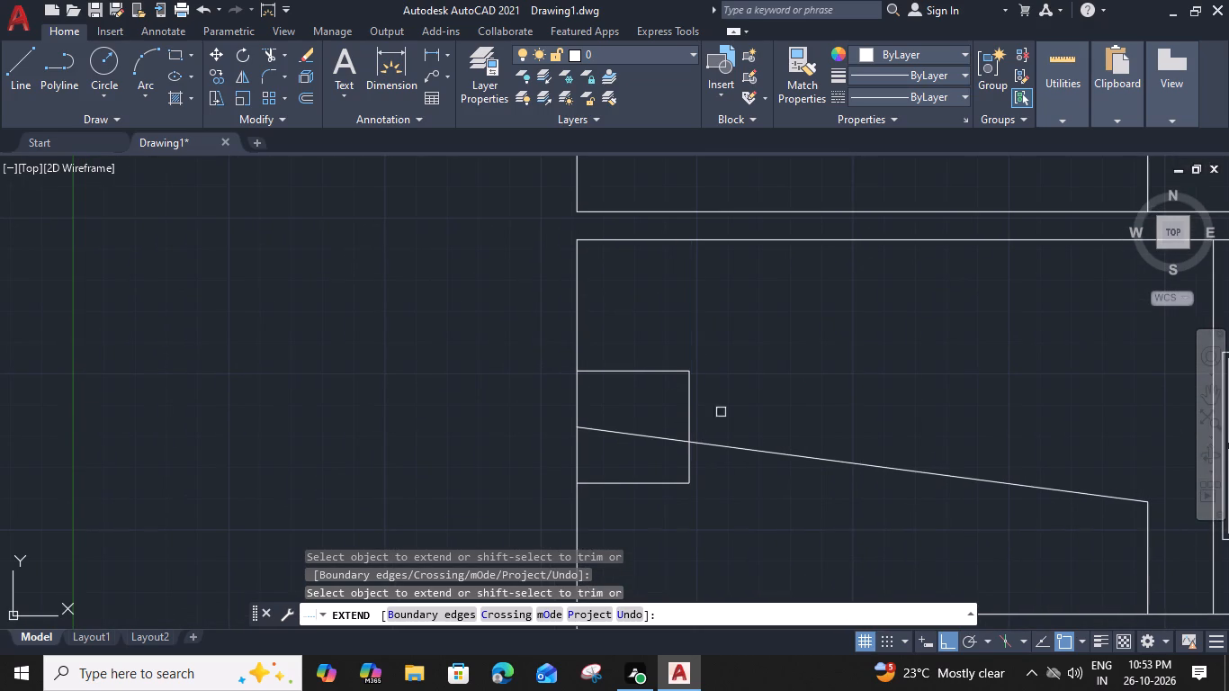
pyautogui.press('Escape')
# Stretch the left end of the ground-floor sloping line to the landing box's upper right corner.
pyautogui.click(729, 450)
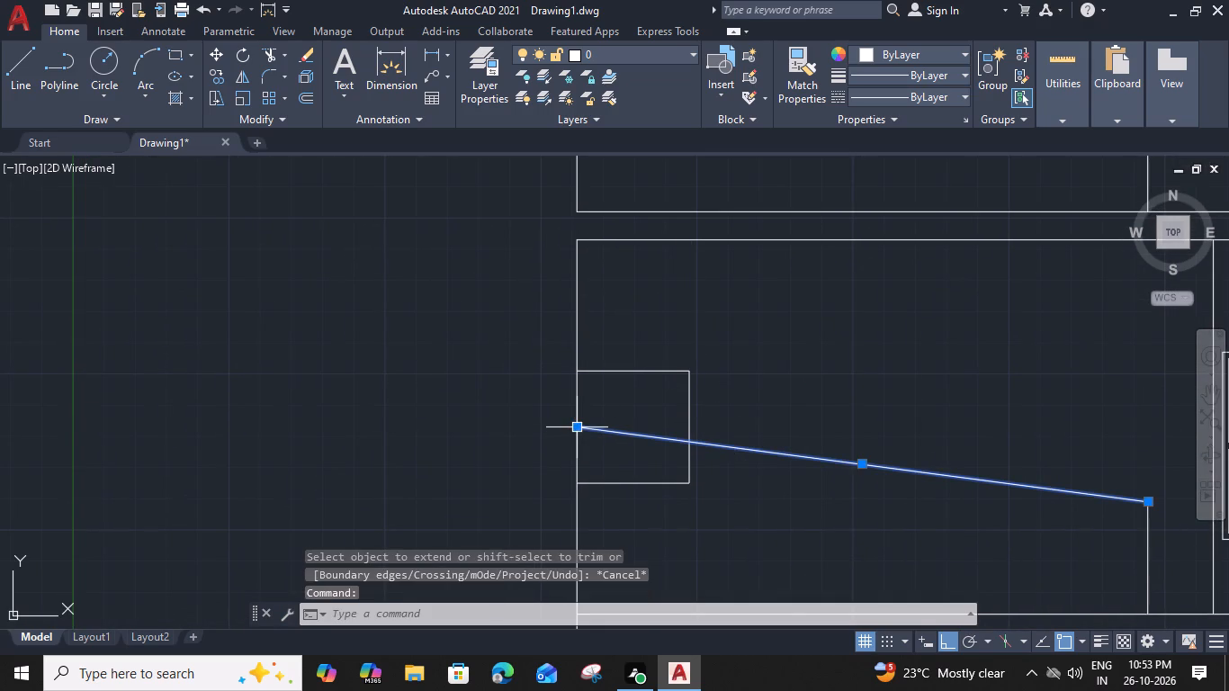
pyautogui.click(573, 426)
pyautogui.click(685, 372)
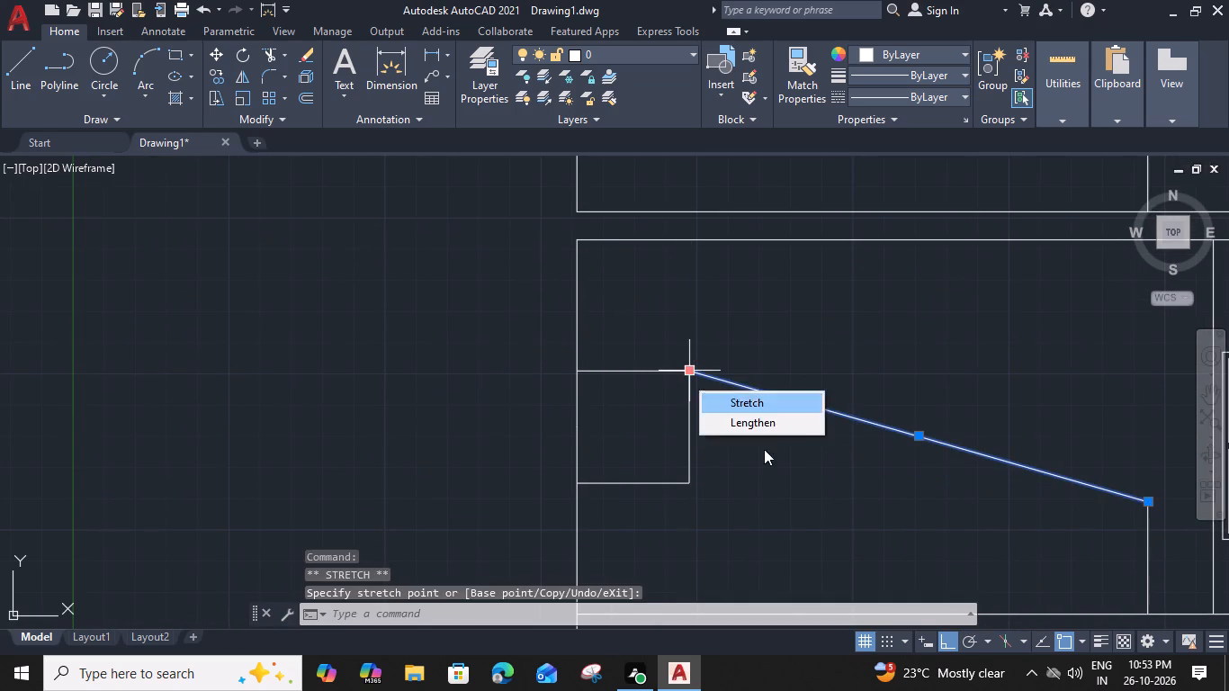
pyautogui.press('Escape')
# Draw the lower sloping line from the ground-floor landing's lower right corner to the foot of the stair's right vertical.
pyautogui.moveTo(775, 472); pyautogui.dragTo(695, 344, button='middle')
pyautogui.write('L')
pyautogui.press('space')
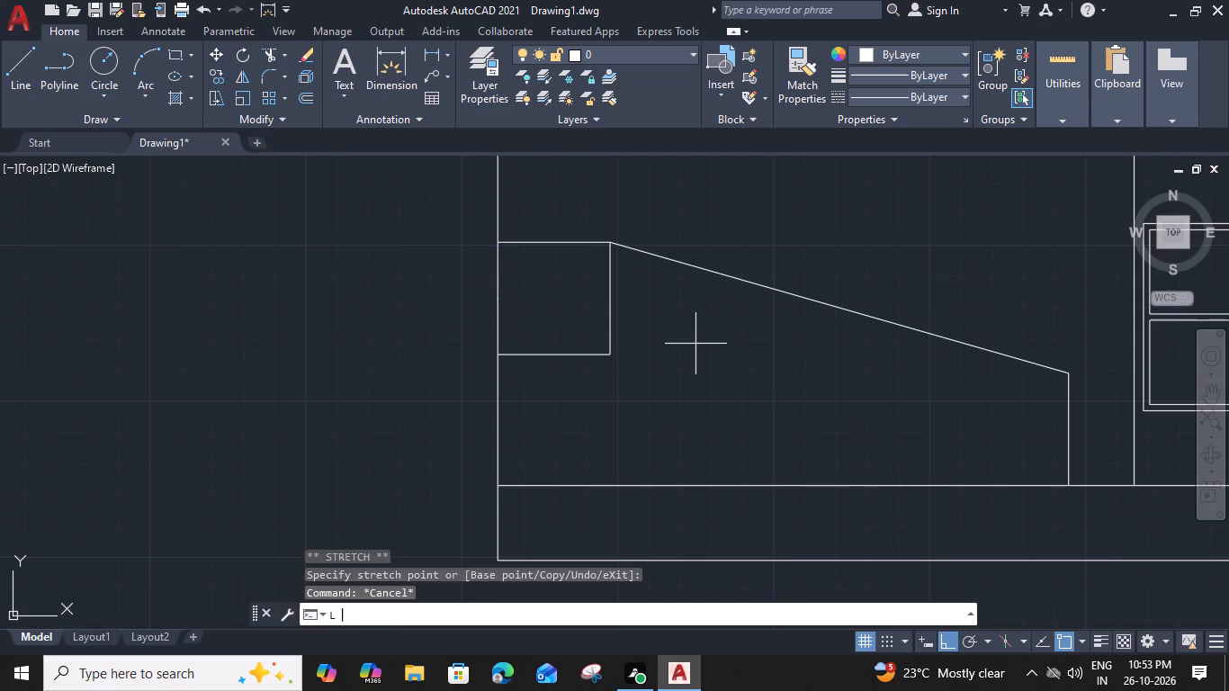
pyautogui.click(614, 356)
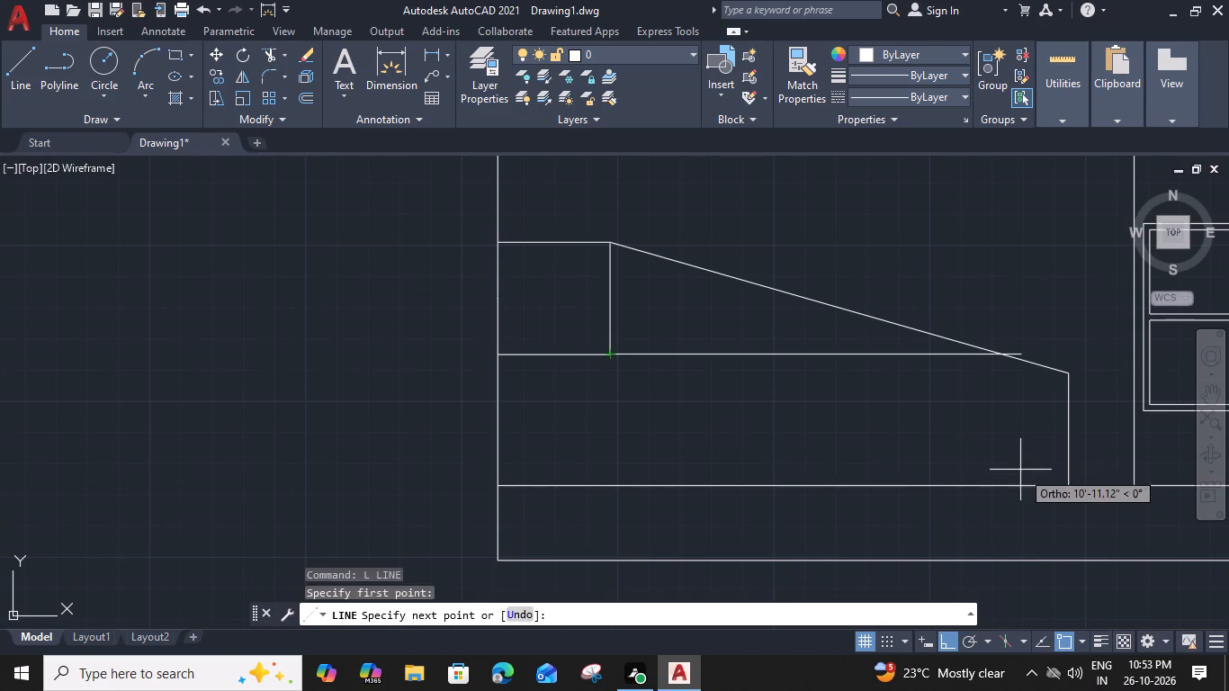
pyautogui.click(1069, 486)
pyautogui.press('Escape')
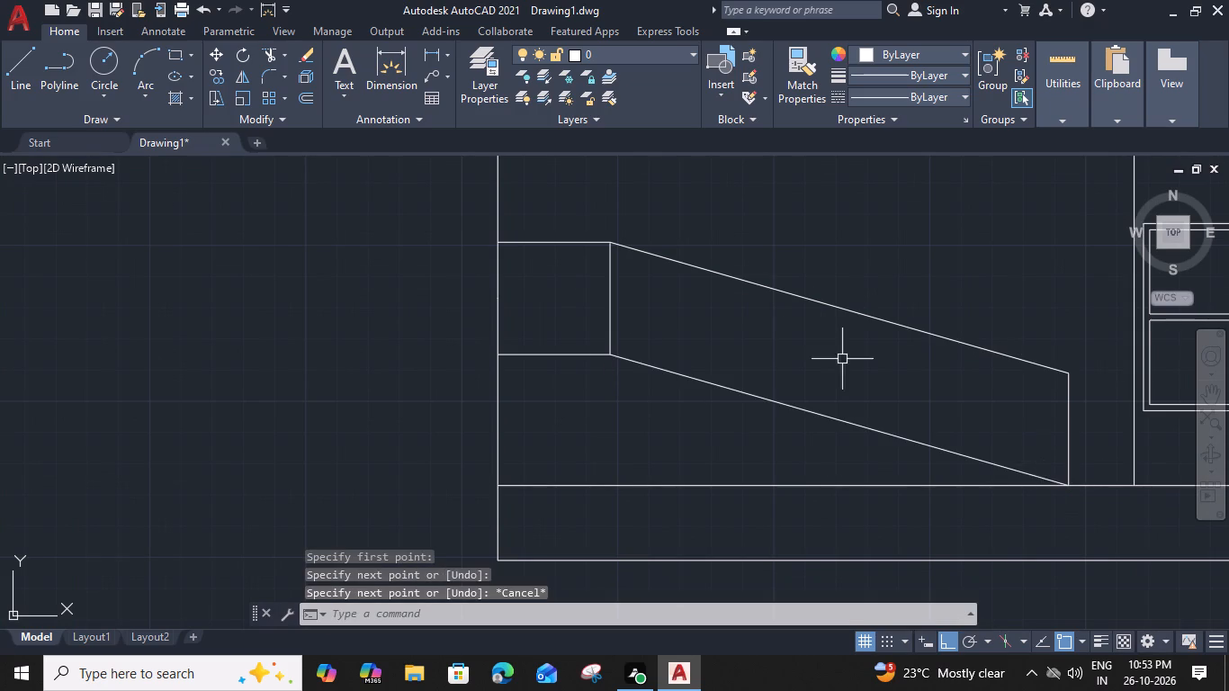
# Erase the first-floor outer left wall line.
pyautogui.moveTo(812, 315); pyautogui.dragTo(787, 471, button='middle')
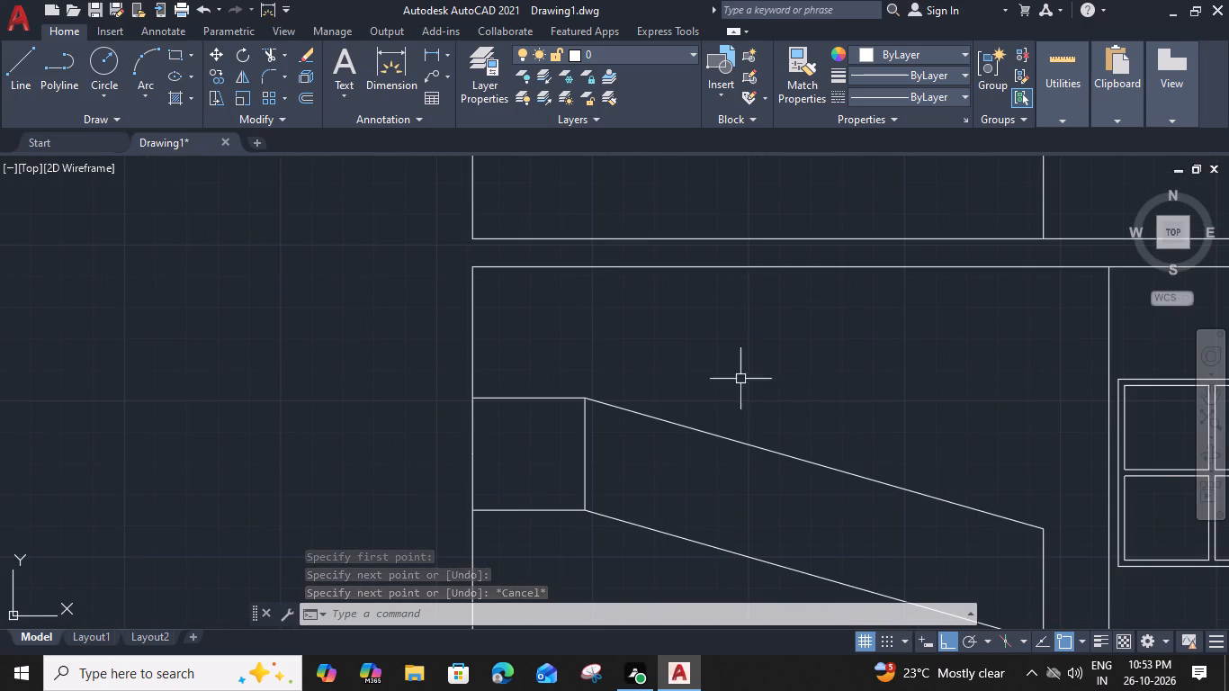
pyautogui.scroll(-1, 713, 388)
pyautogui.moveTo(701, 361); pyautogui.dragTo(676, 409, button='middle')
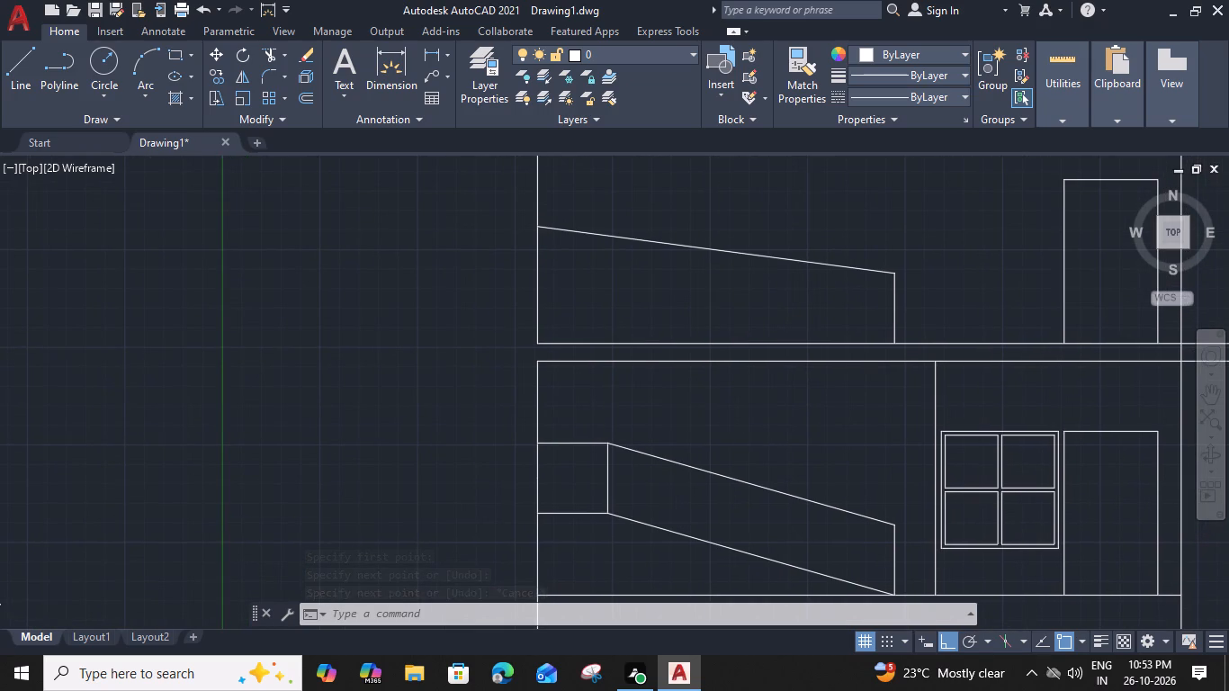
pyautogui.moveTo(628, 290); pyautogui.dragTo(641, 365, button='middle')
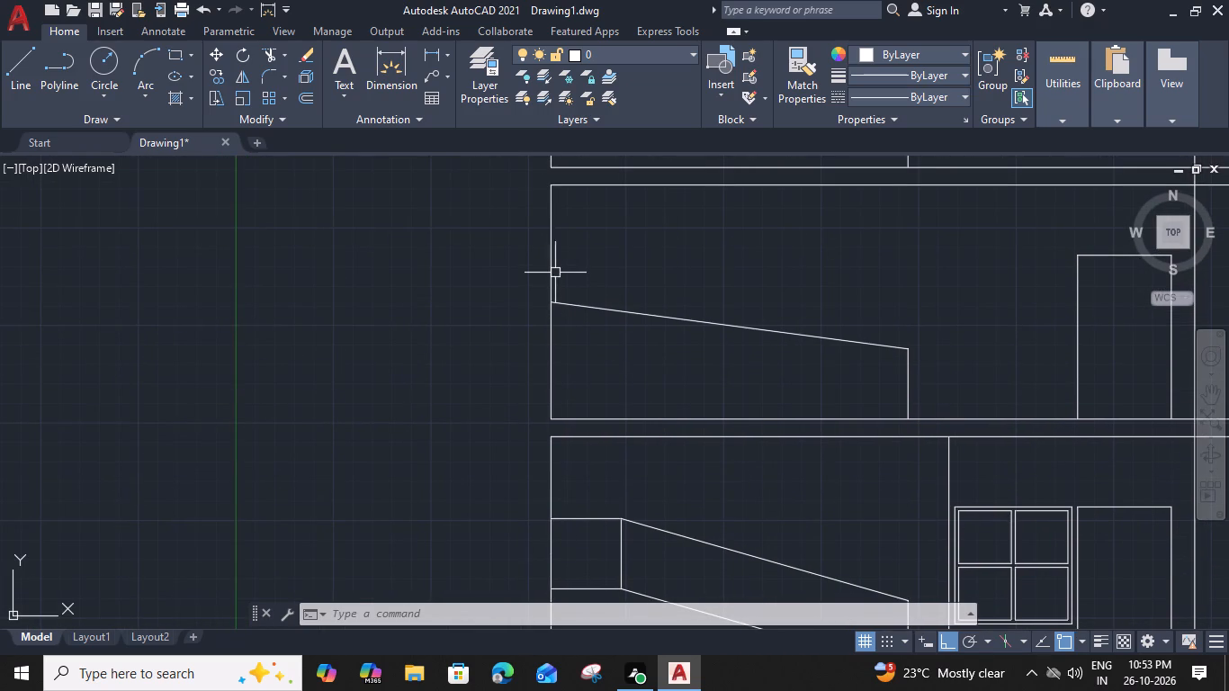
pyautogui.click(553, 270)
pyautogui.press('Delete')
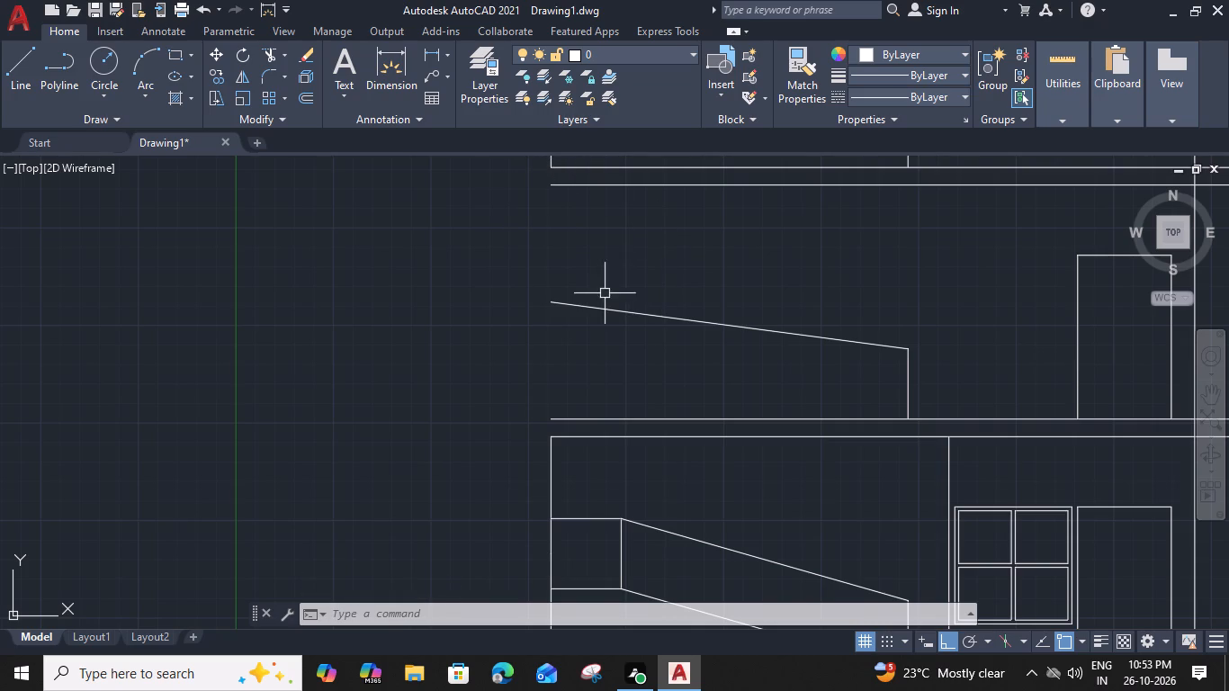
# Draw a 1'6" vertical line upward from the left end of the first-floor sloping line.
pyautogui.press('l')
pyautogui.press('space')
pyautogui.click(552, 301)
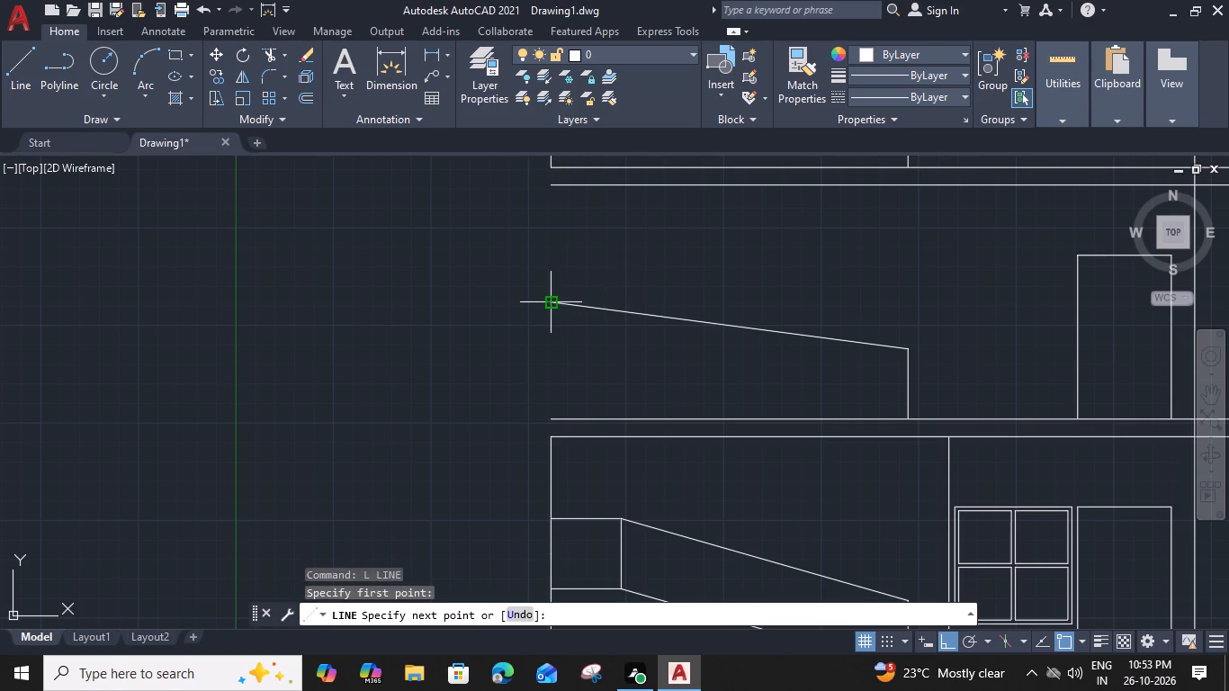
pyautogui.press('1')
pyautogui.press("'")
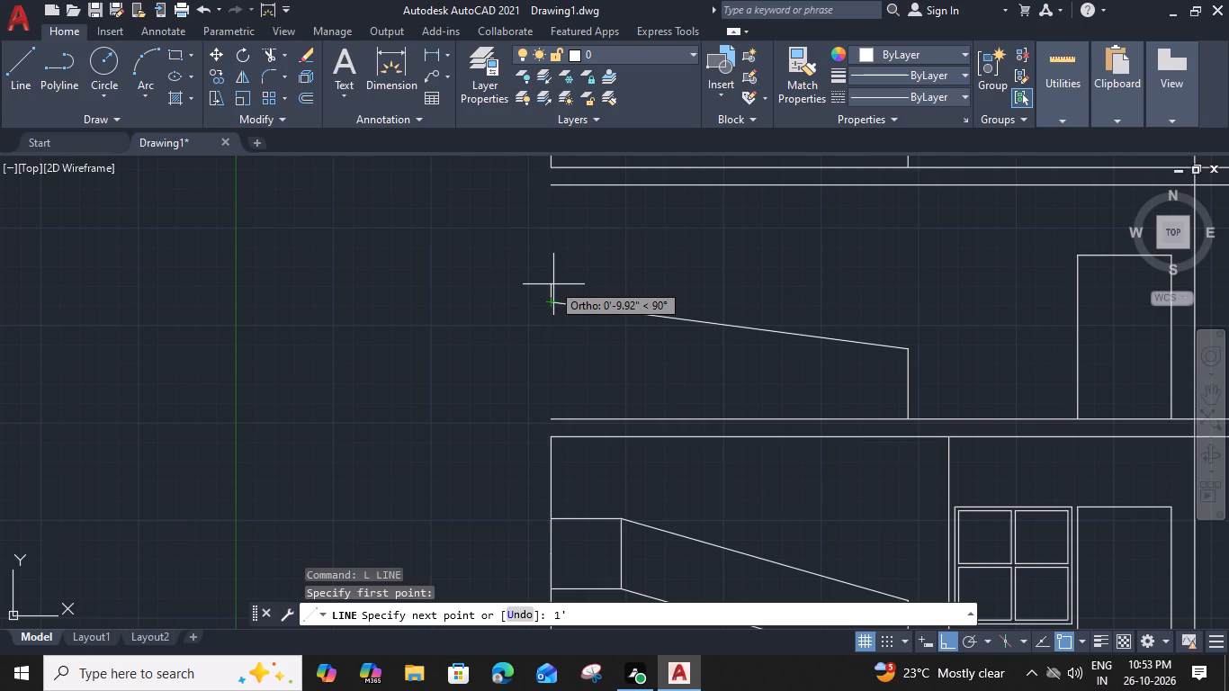
pyautogui.press('6')
pyautogui.hotkey('shift', '"')
pyautogui.press('Return')
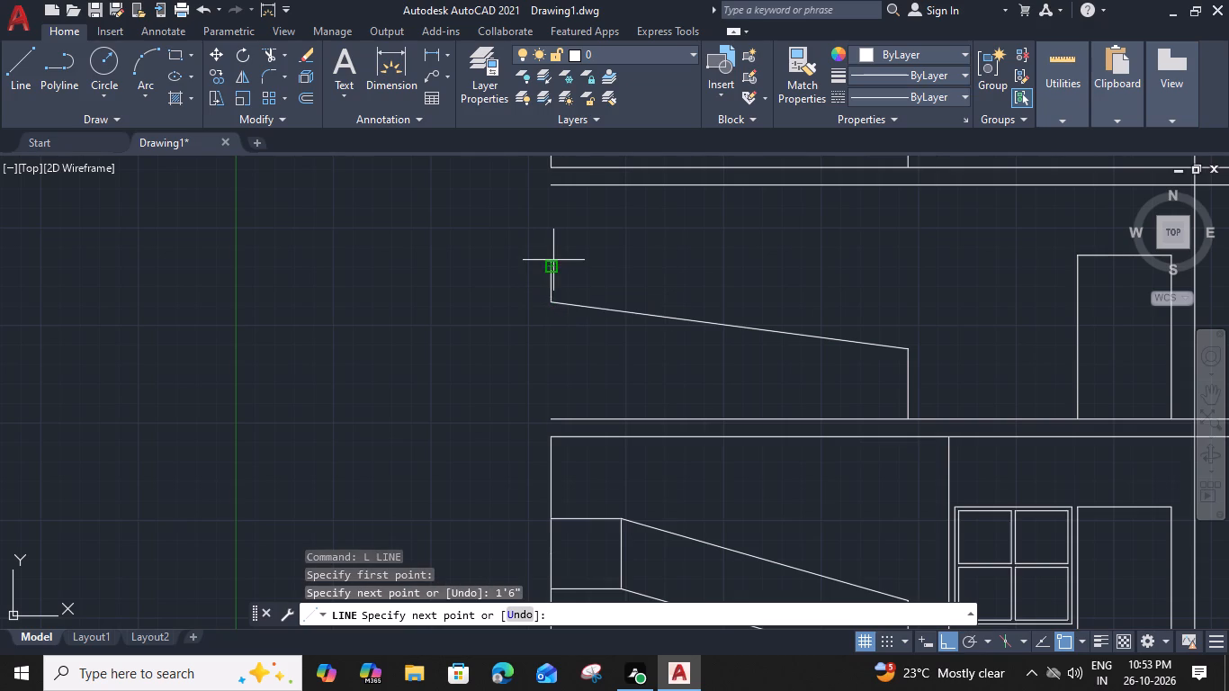
pyautogui.press('Escape')
# Draw a 1'6" vertical line downward from the left end of the first-floor sloping line.
pyautogui.press('l')
pyautogui.press('space')
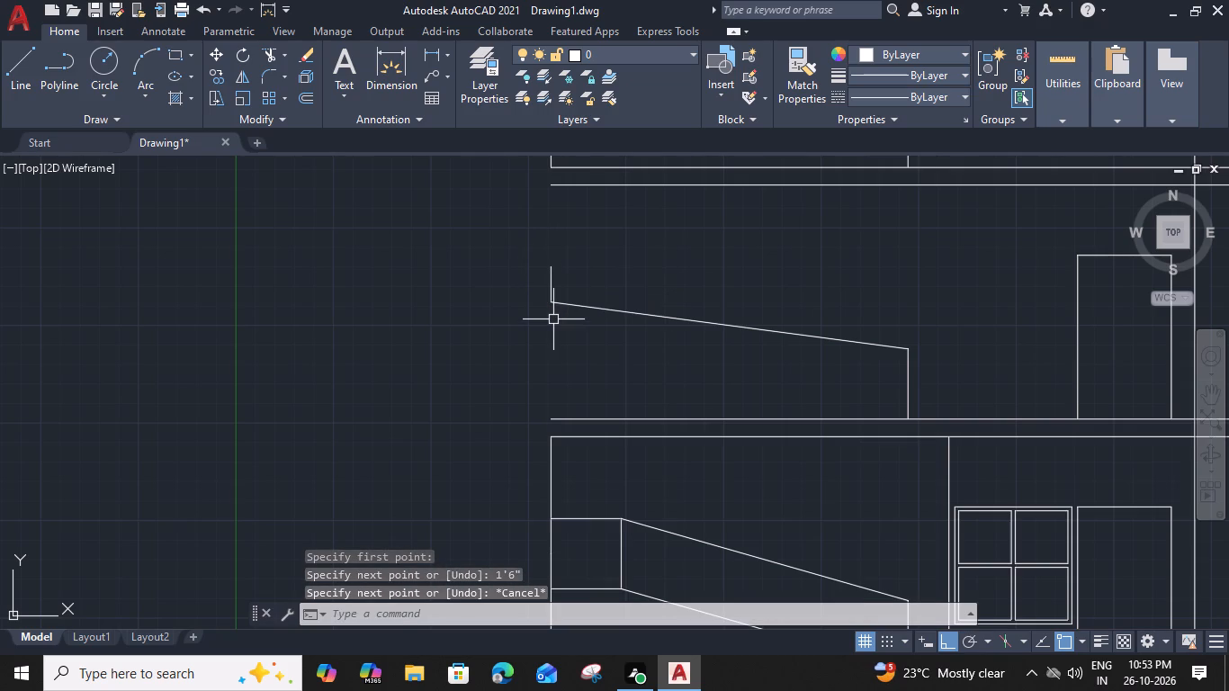
pyautogui.click(550, 303)
pyautogui.press('1')
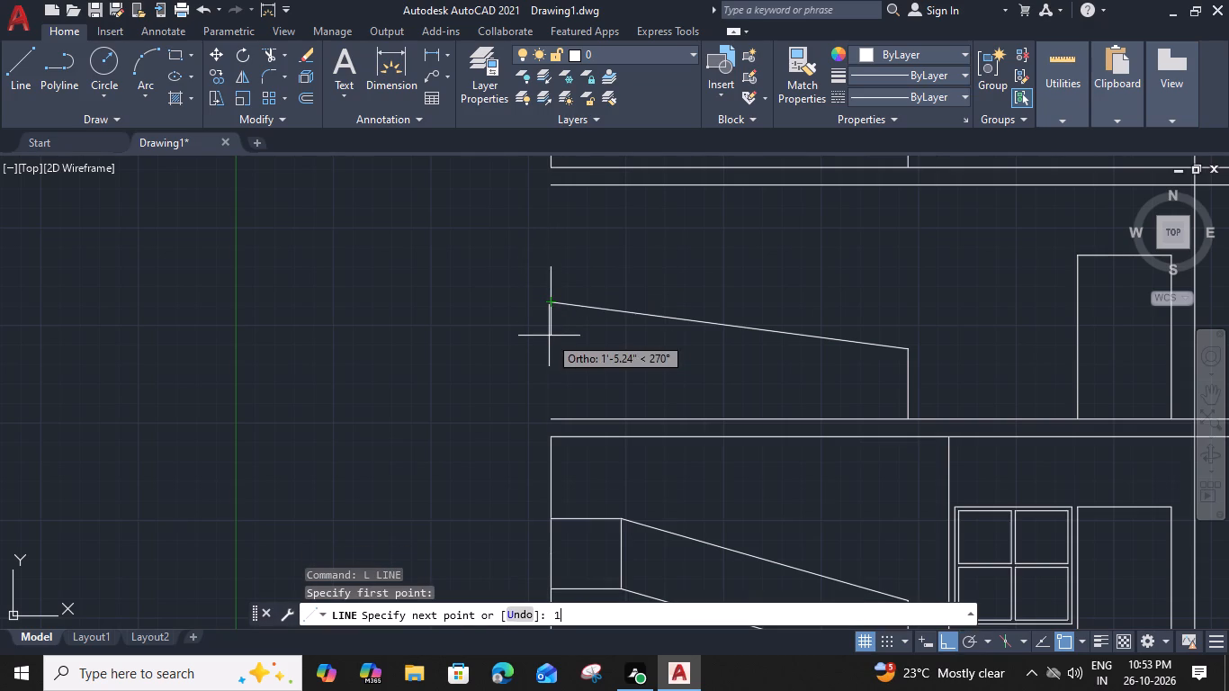
pyautogui.press("'")
pyautogui.write('6"')
pyautogui.press('Return')
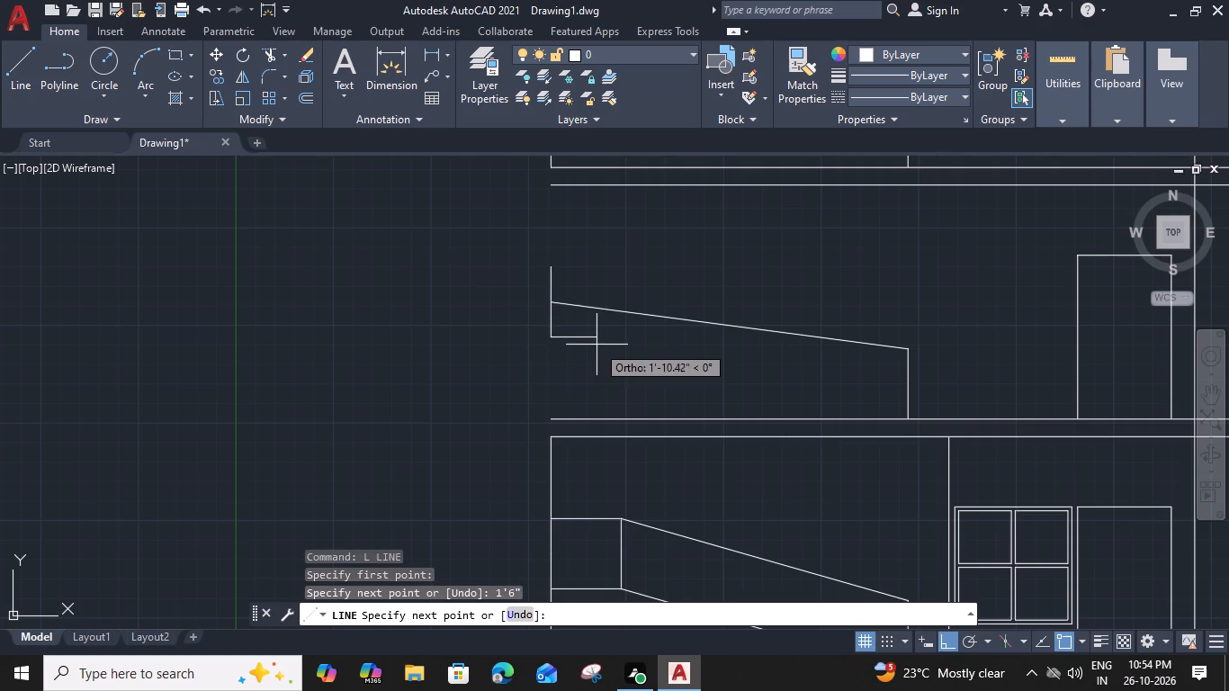
pyautogui.press('Escape')
# Draw the first-floor landing's 3' bottom edge, 3' right side and closing top edge from the lower end of the left vertical.
pyautogui.write('L')
pyautogui.press('space')
pyautogui.scroll(2, 561, 332)
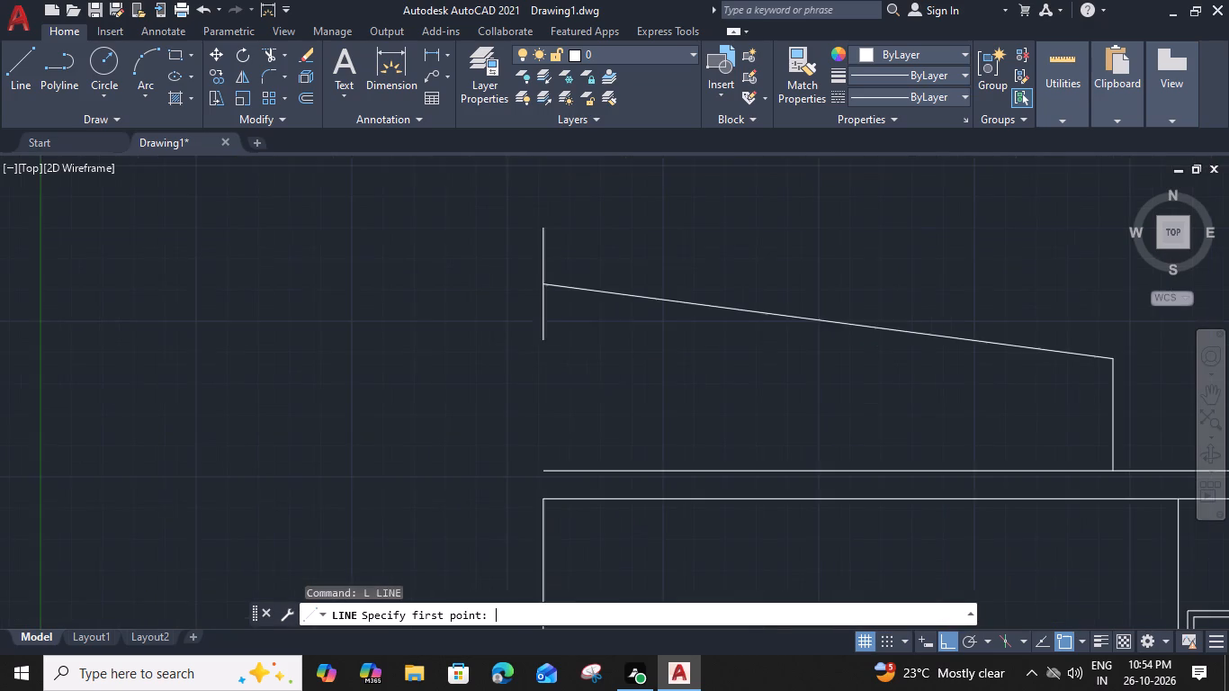
pyautogui.click(532, 339)
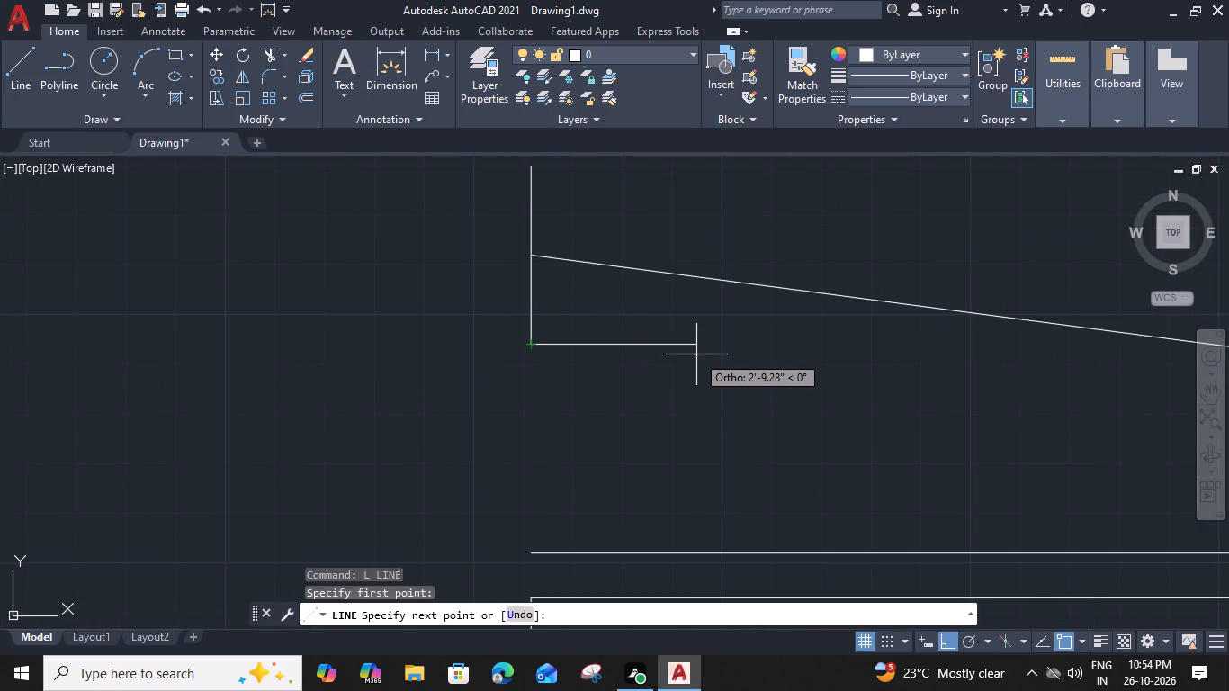
pyautogui.press('3')
pyautogui.write("'")
pyautogui.press('space')
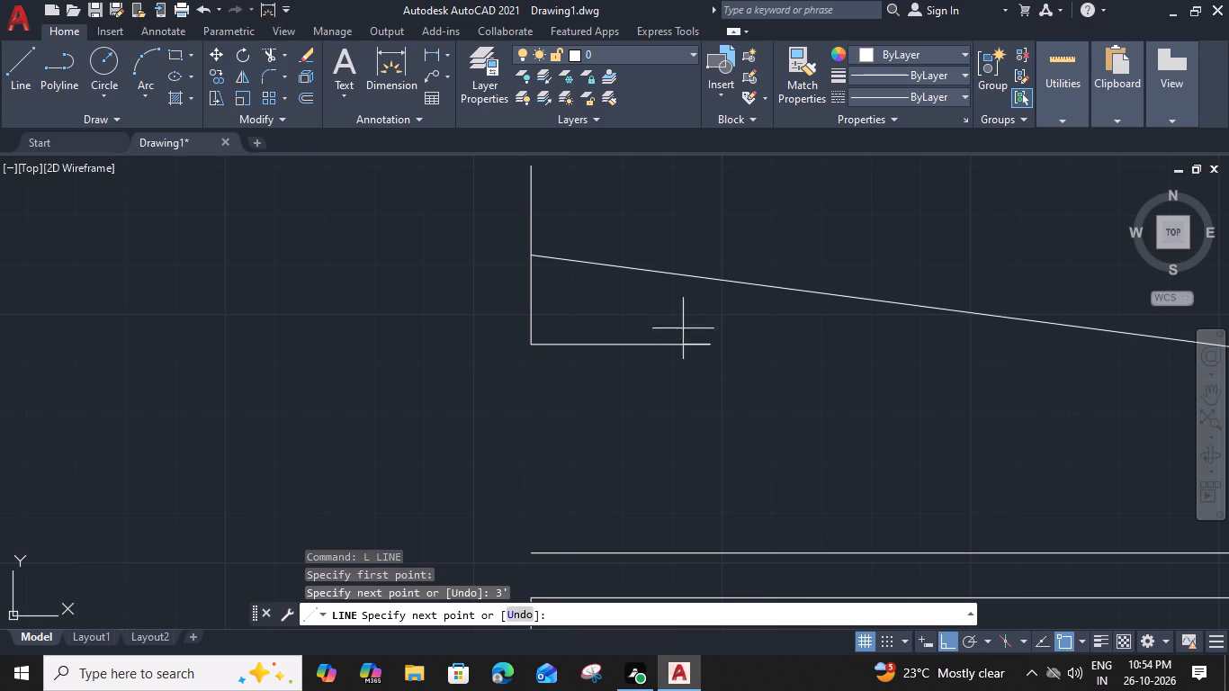
pyautogui.moveTo(694, 205); pyautogui.dragTo(685, 274, button='middle')
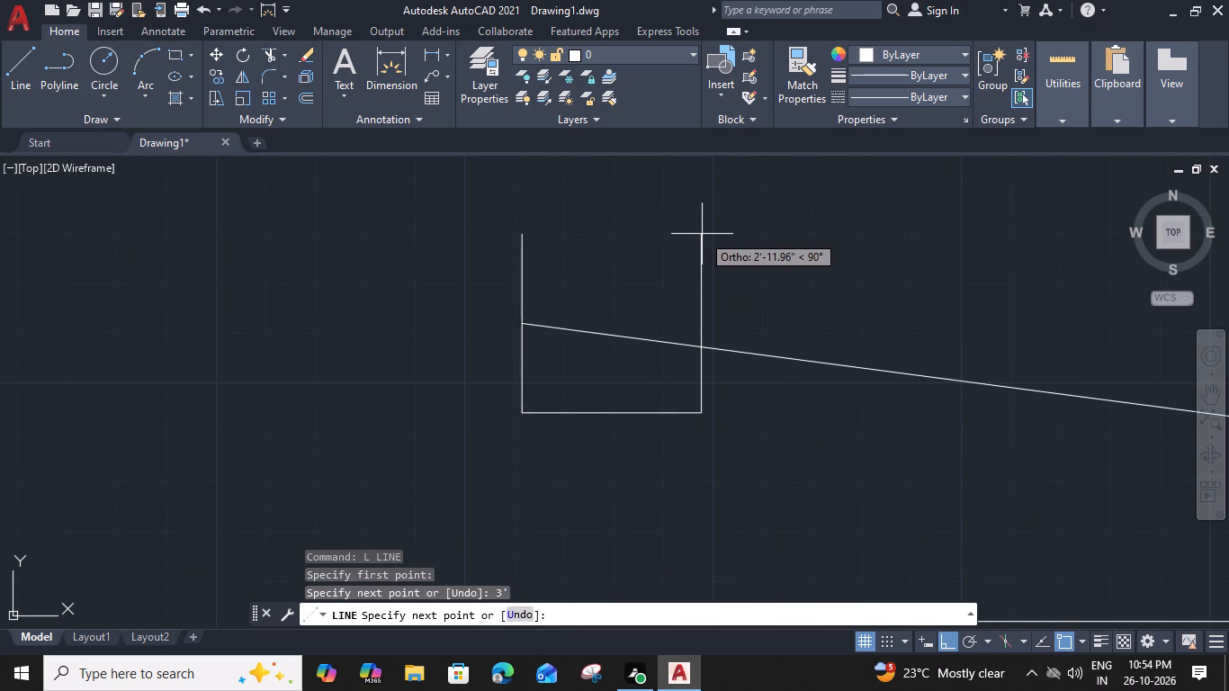
pyautogui.write("3'")
pyautogui.press('space')
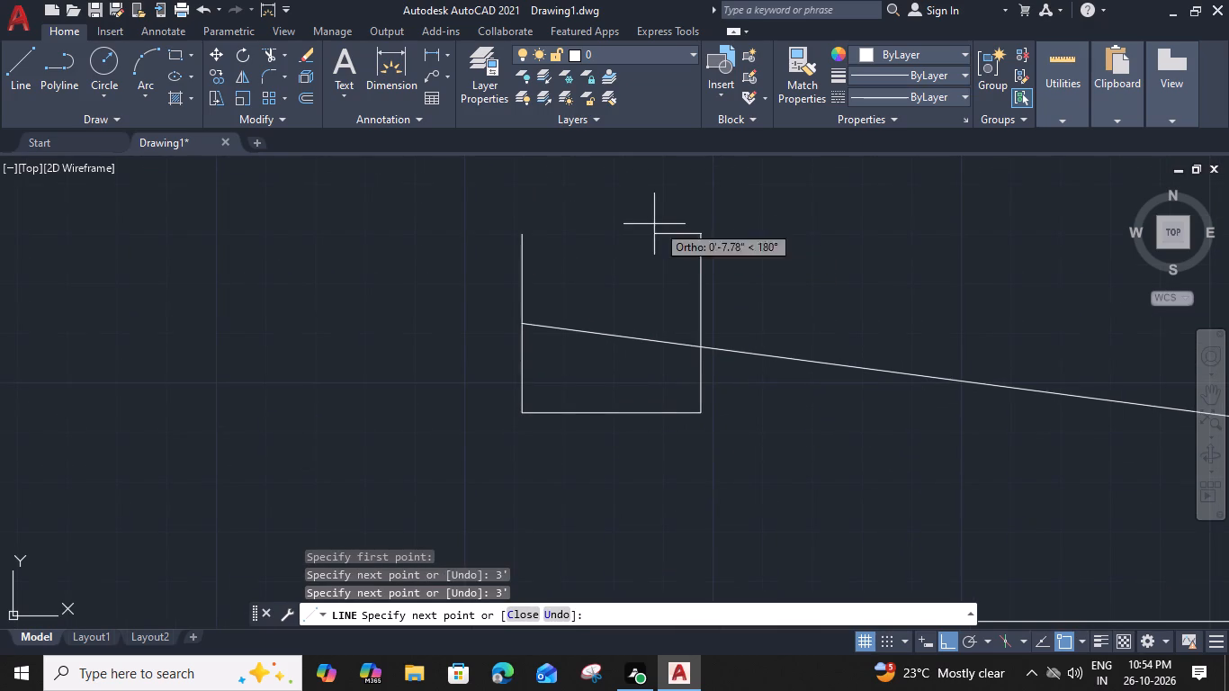
pyautogui.click(522, 236)
pyautogui.press('Escape')
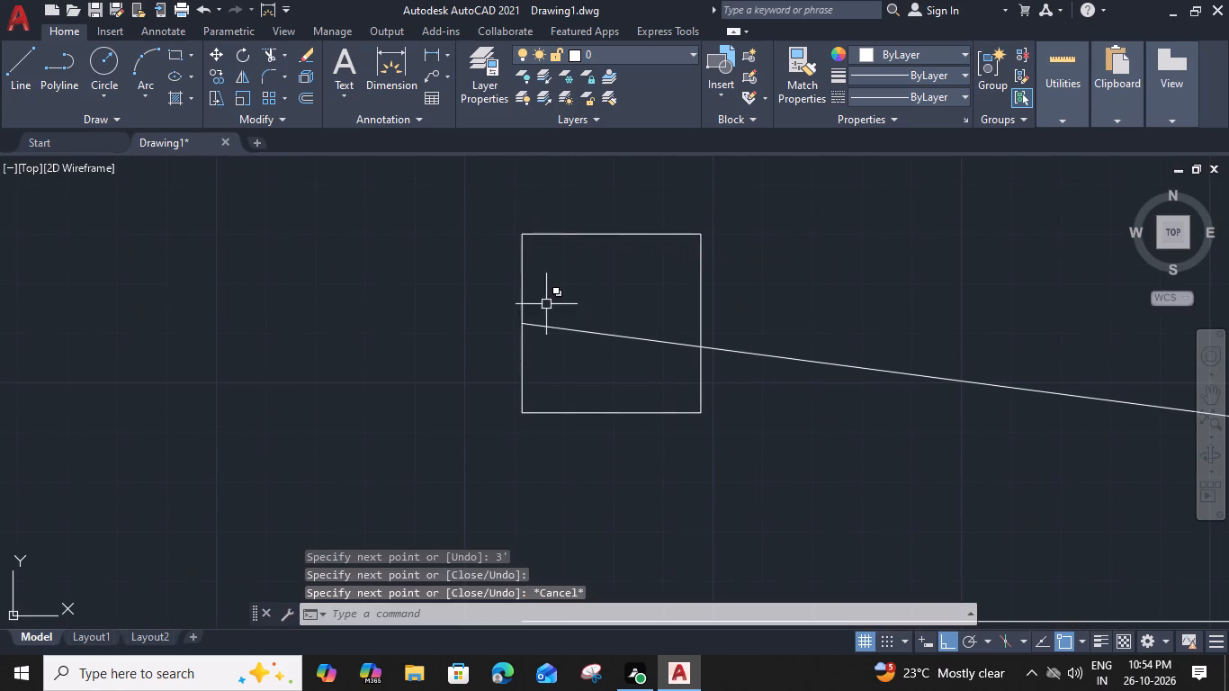
# Stretch the left end of the first-floor sloping line to the landing's upper right corner.
pyautogui.click(577, 336)
pyautogui.click(539, 321)
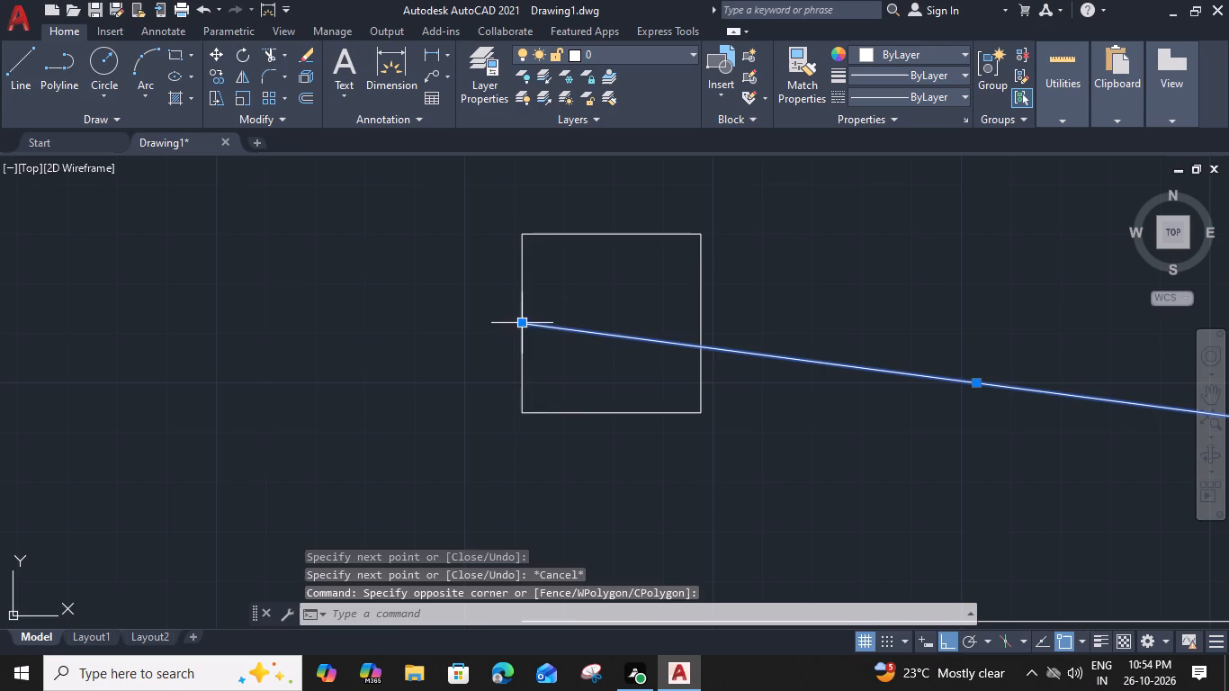
pyautogui.click(525, 324)
pyautogui.click(704, 235)
pyautogui.press('Escape')
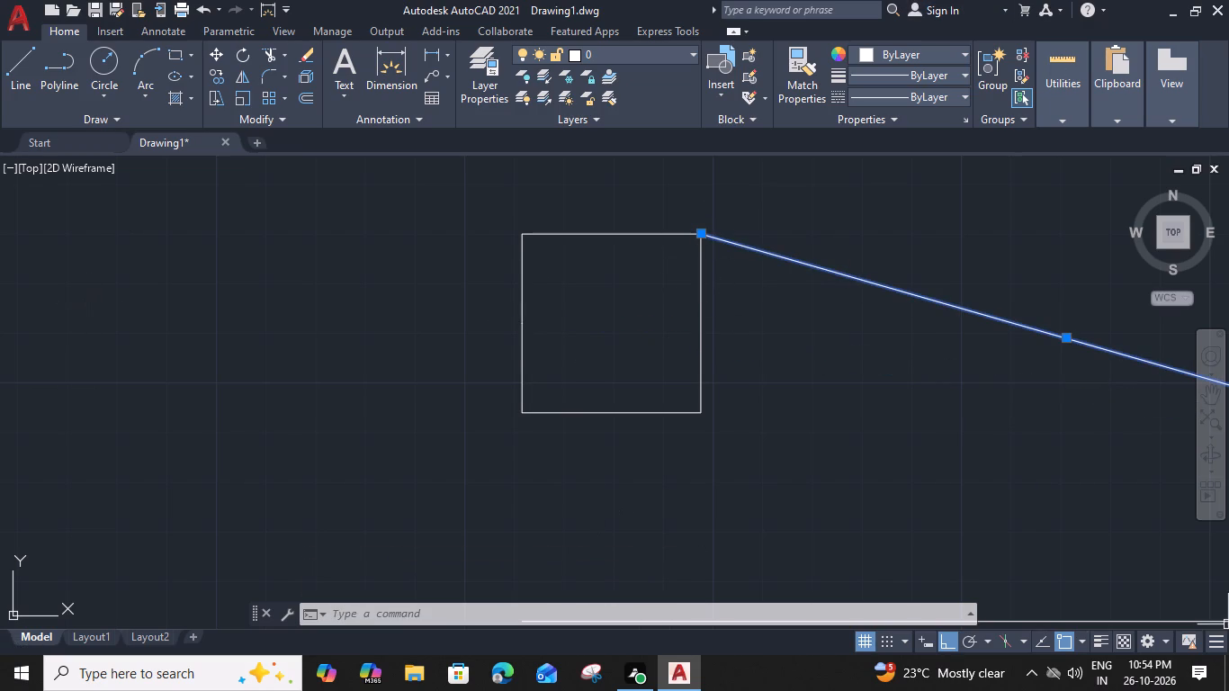
pyautogui.scroll(-2, 683, 458)
pyautogui.moveTo(704, 417); pyautogui.dragTo(726, 413, button='middle')
pyautogui.press('Escape')
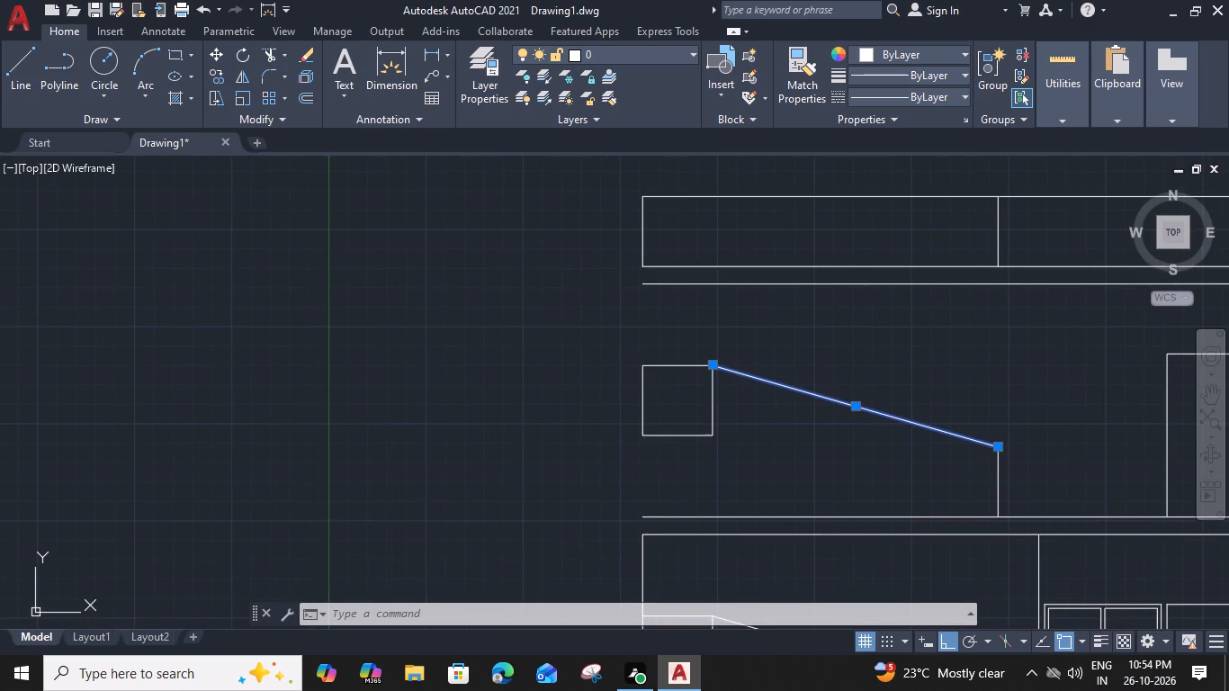
# Extend the first-floor landing's left side up and down through both slab bands to meet the outer wall lines above and below.
pyautogui.write('EX')
pyautogui.press('space')
pyautogui.click(644, 399)
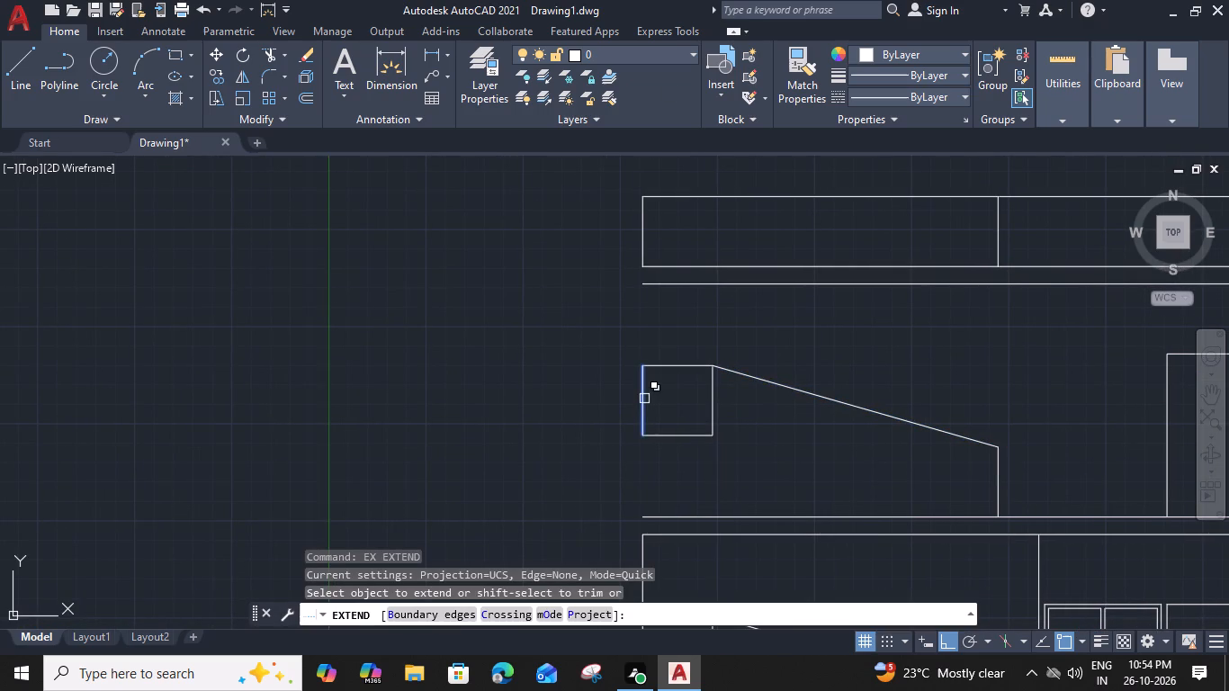
pyautogui.click(641, 378)
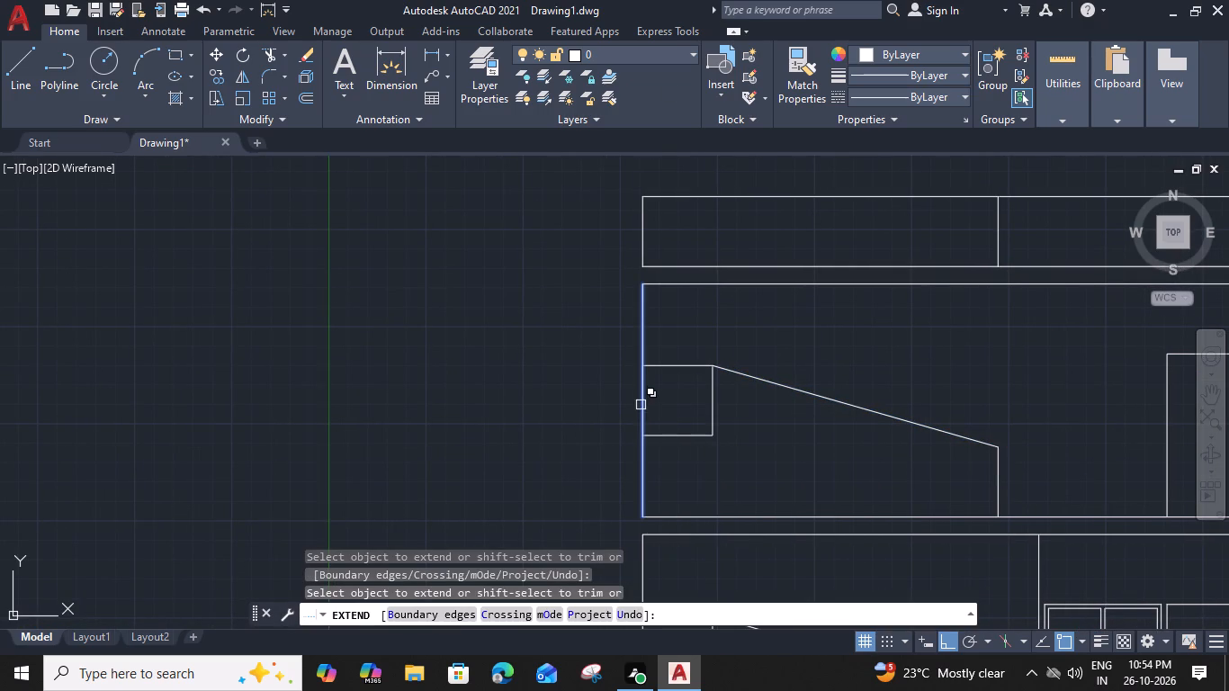
pyautogui.click(640, 411)
pyautogui.click(641, 426)
pyautogui.click(639, 340)
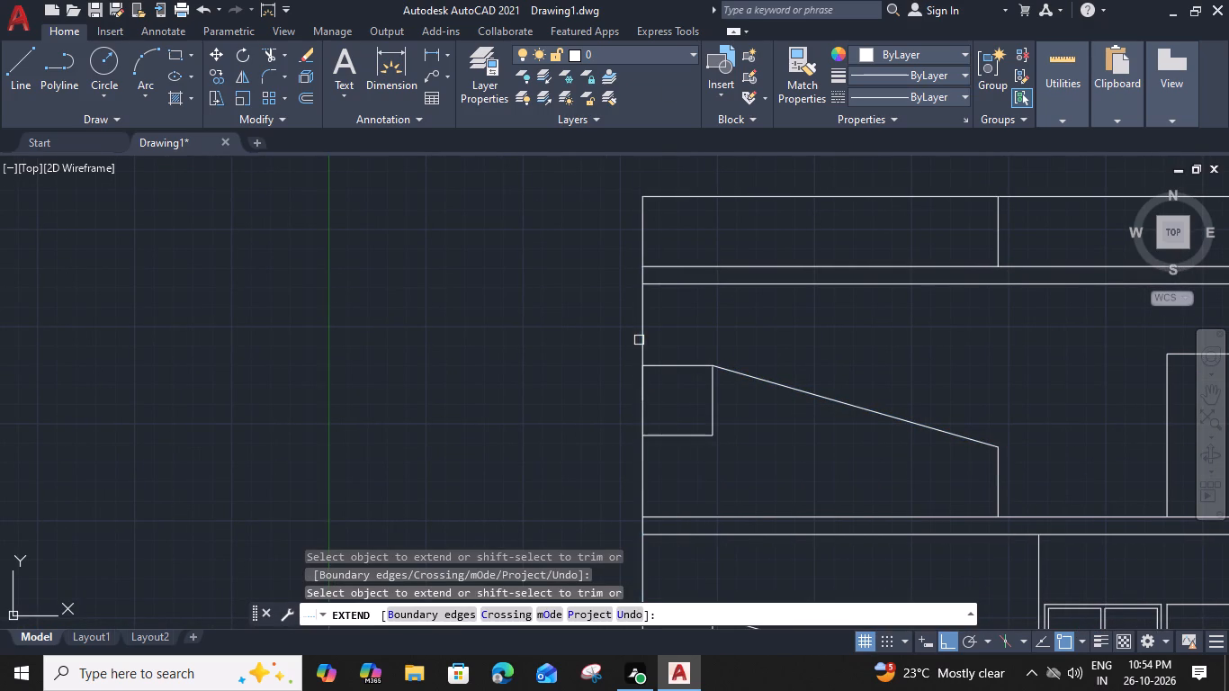
pyautogui.press('Escape')
# Draw the lower sloping line from the first-floor landing's lower right corner to the foot of the stair's right vertical.
pyautogui.moveTo(758, 440); pyautogui.dragTo(706, 379, button='middle')
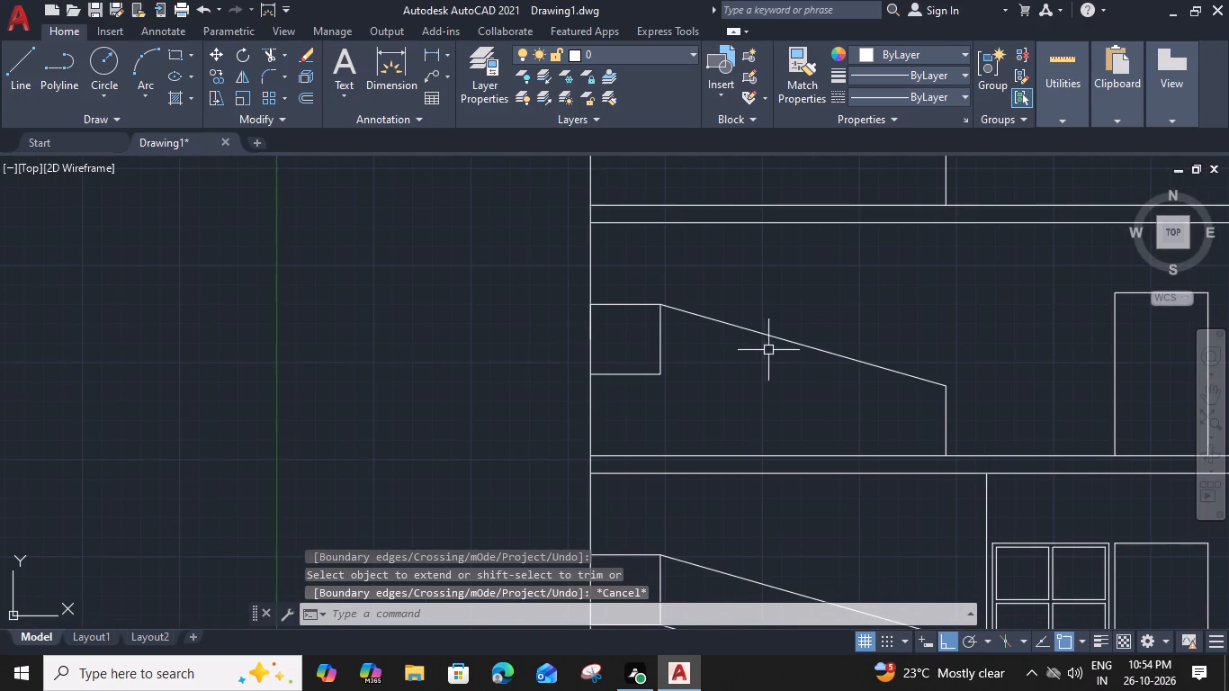
pyautogui.write('L')
pyautogui.press('space')
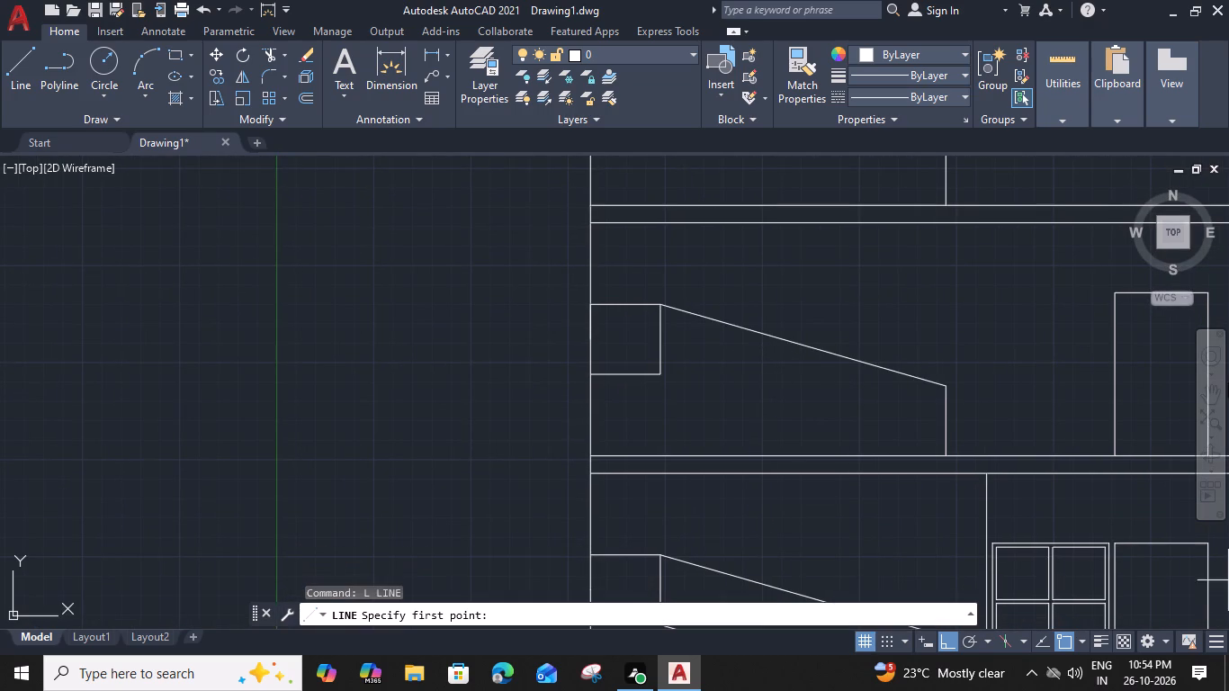
pyautogui.click(659, 377)
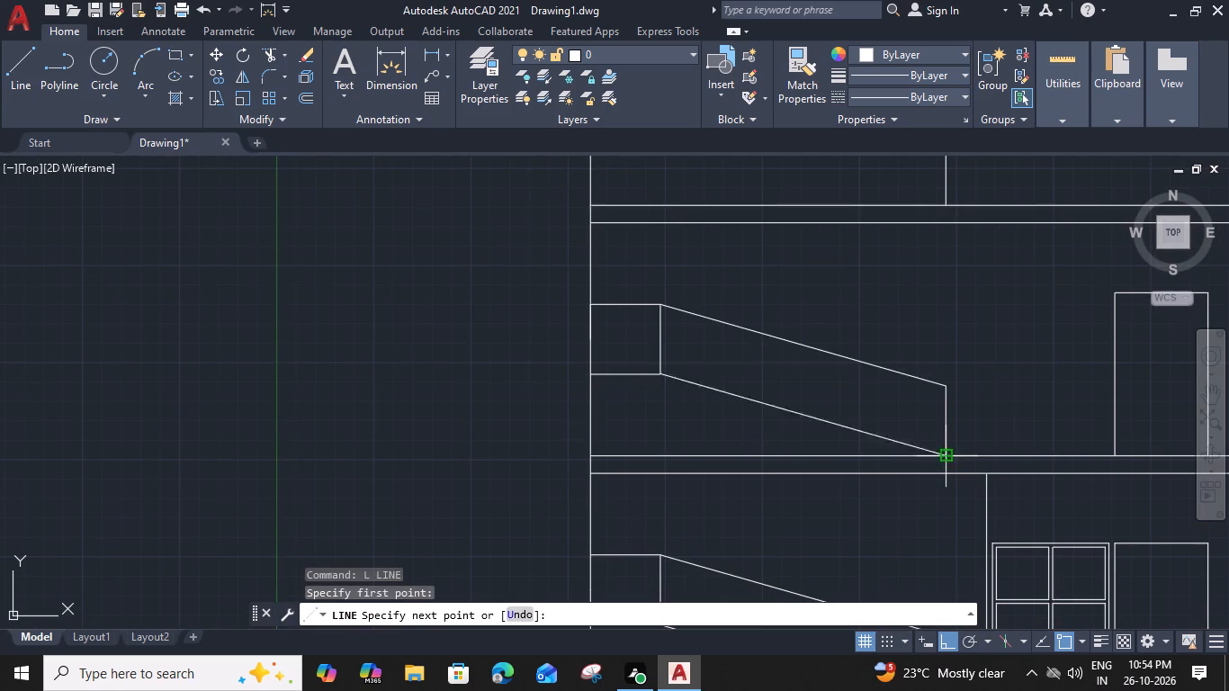
pyautogui.click(946, 459)
pyautogui.press('Escape')
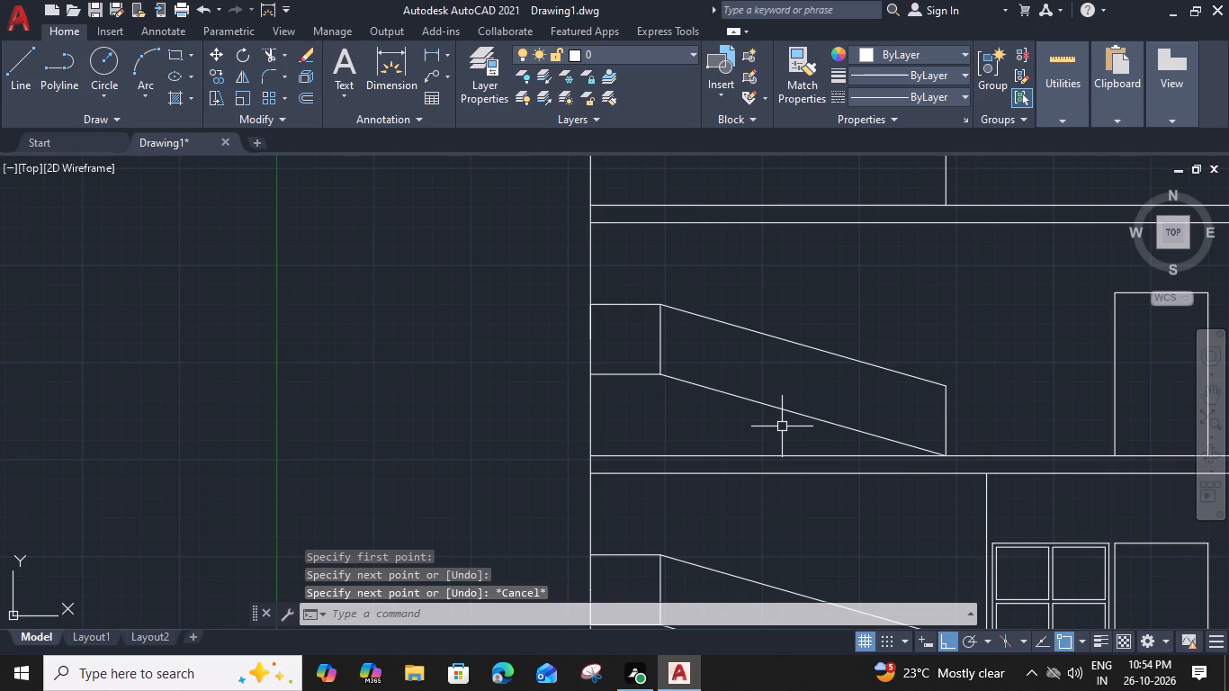
# Draw a sloping line from the first-floor landing's upper right corner up to the top of the short vertical in the parapet.
pyautogui.moveTo(707, 459); pyautogui.dragTo(646, 276, button='middle')
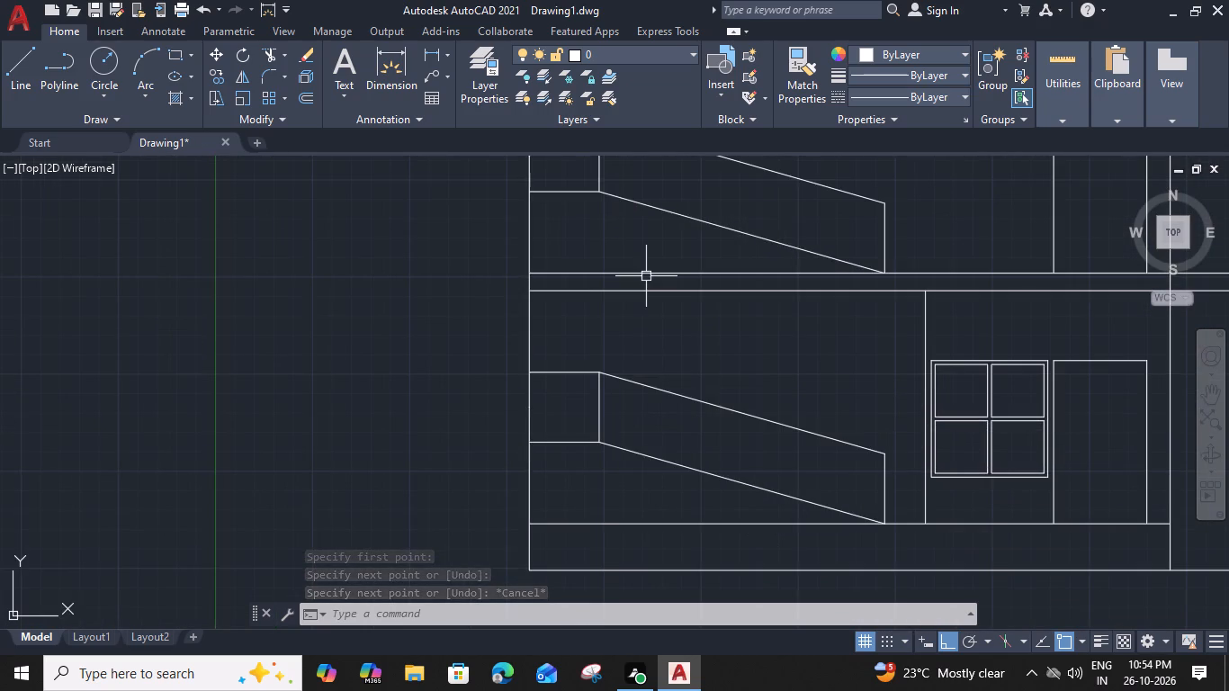
pyautogui.moveTo(668, 328); pyautogui.dragTo(650, 416, button='middle')
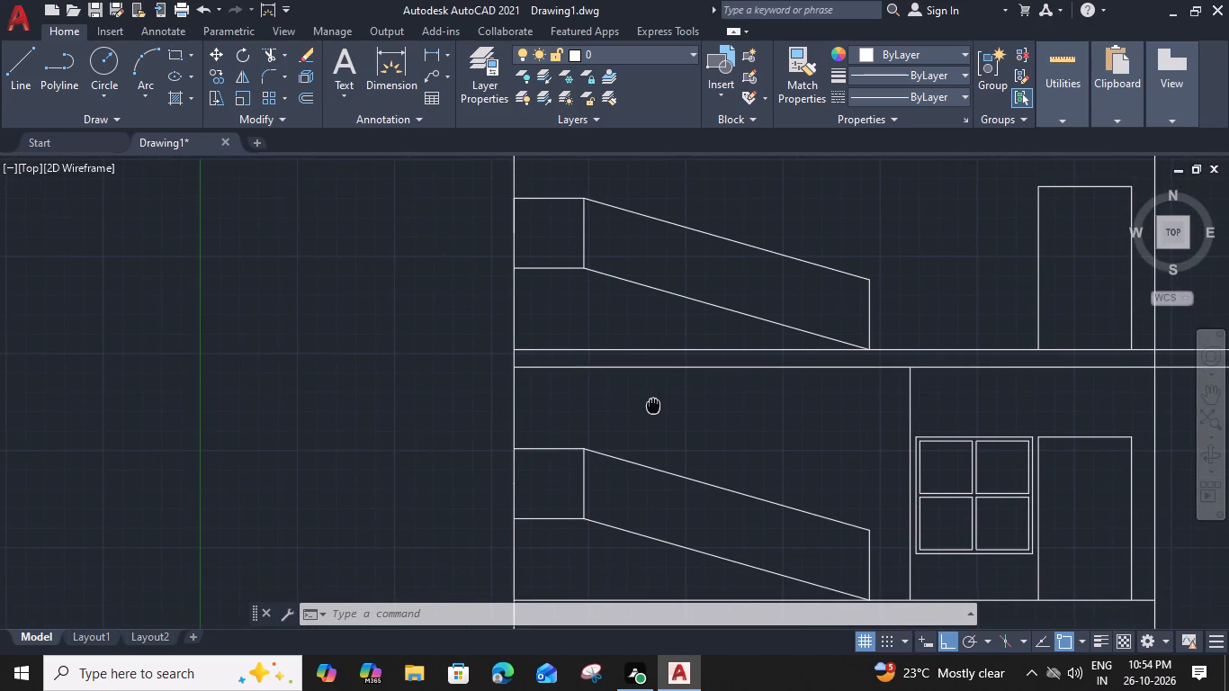
pyautogui.moveTo(650, 416); pyautogui.dragTo(633, 515, button='middle')
pyautogui.moveTo(688, 232); pyautogui.dragTo(675, 283, button='middle')
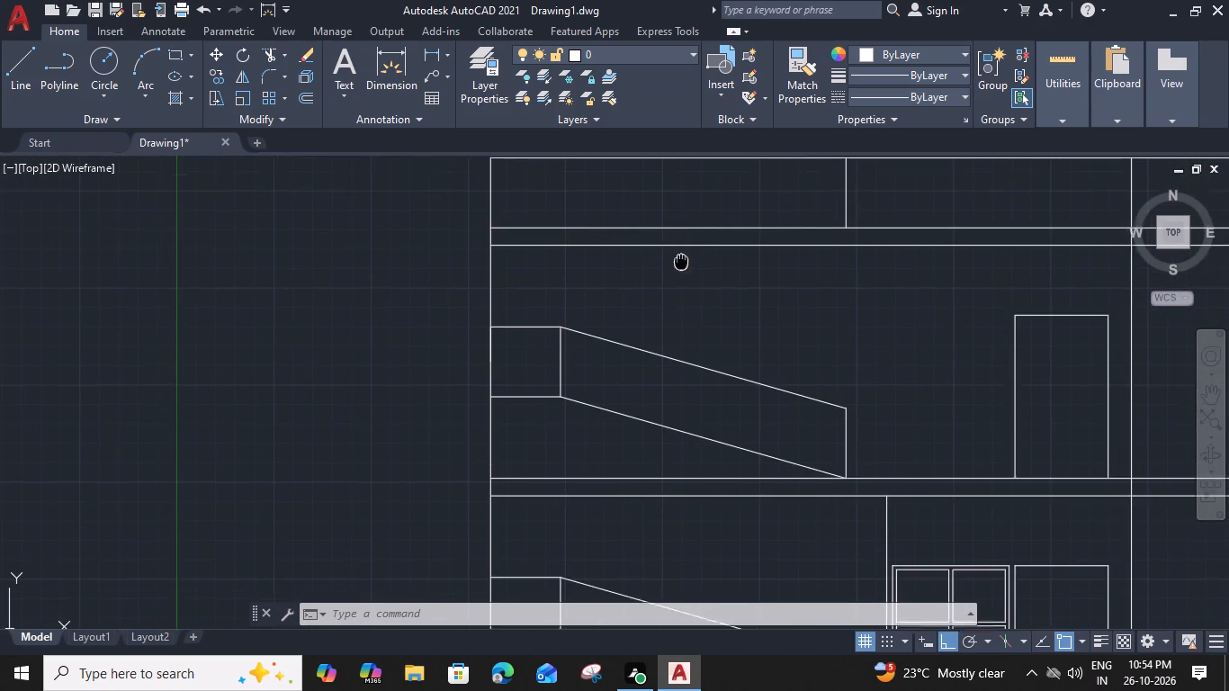
pyautogui.moveTo(675, 283); pyautogui.dragTo(674, 287, button='middle')
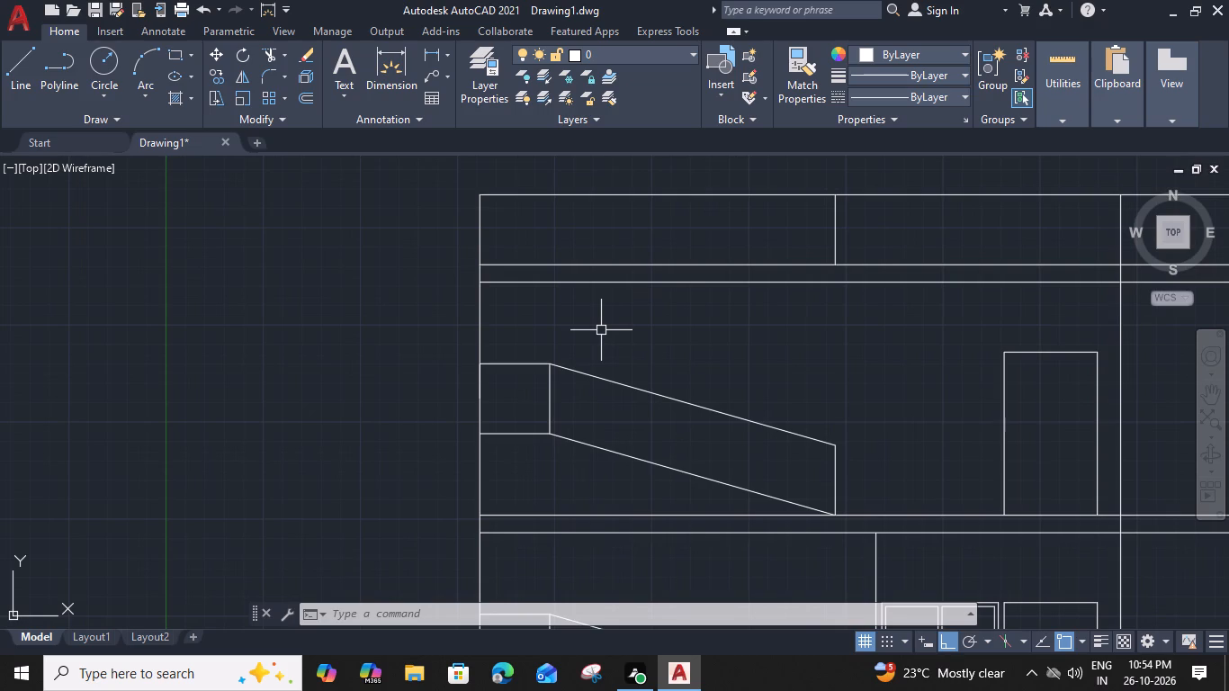
pyautogui.write('L')
pyautogui.press('space')
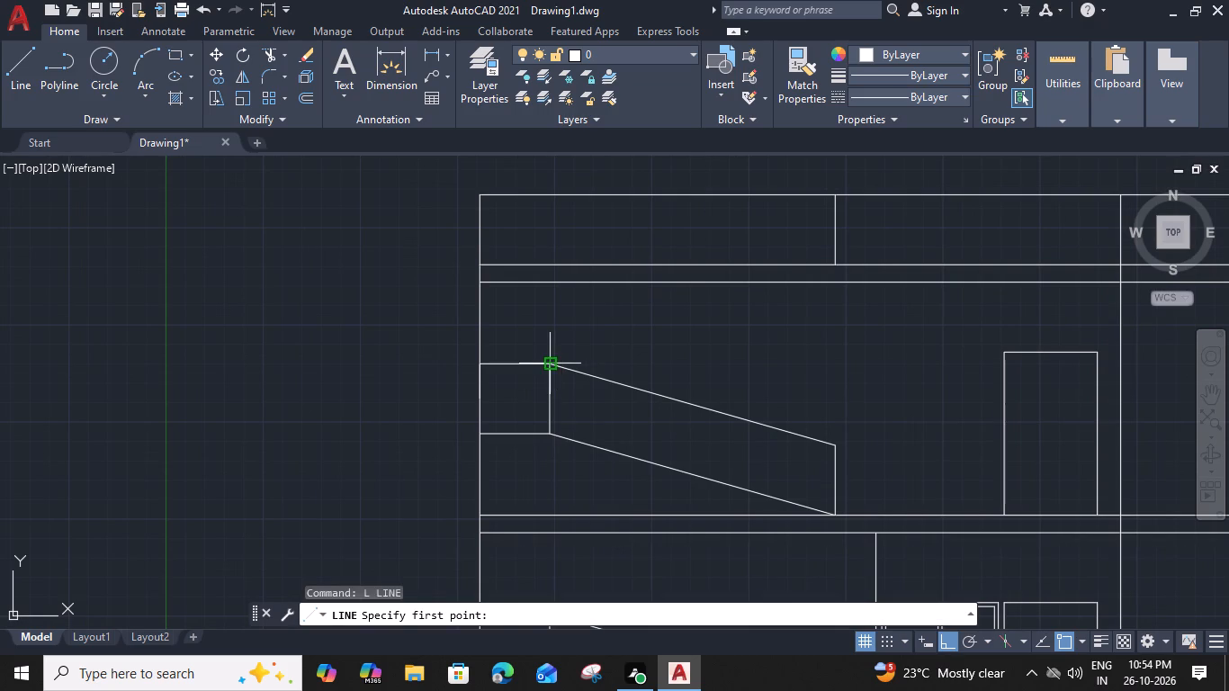
pyautogui.click(550, 364)
pyautogui.click(831, 197)
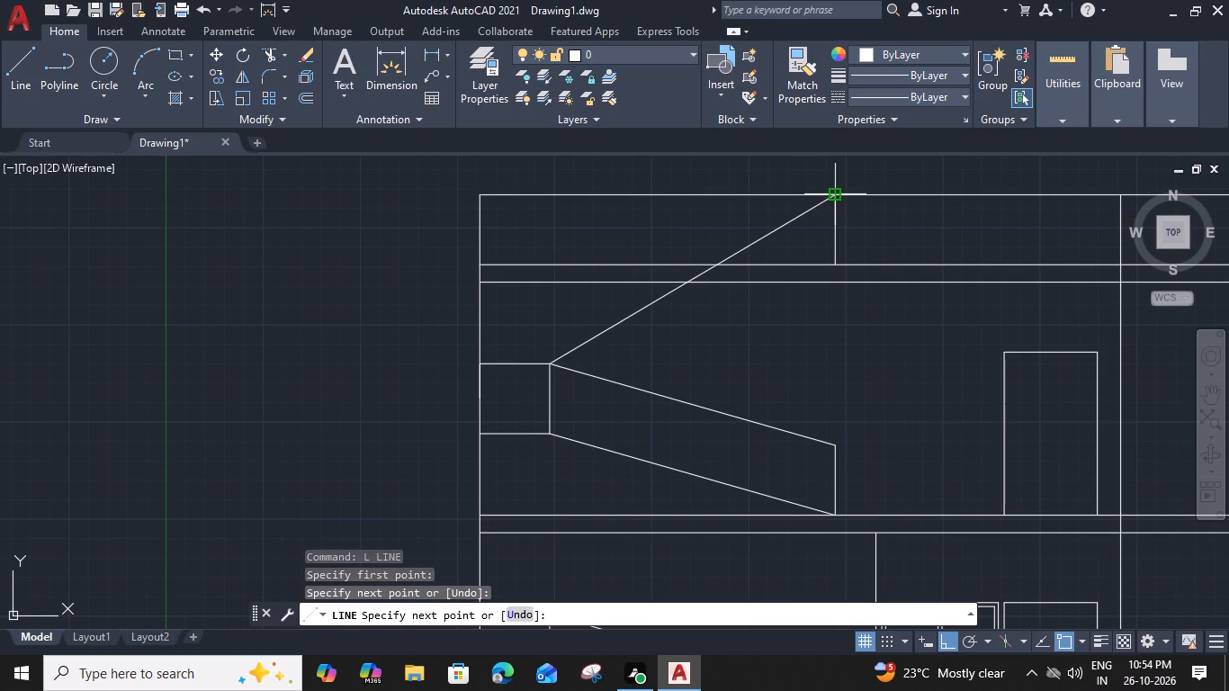
pyautogui.press('space')
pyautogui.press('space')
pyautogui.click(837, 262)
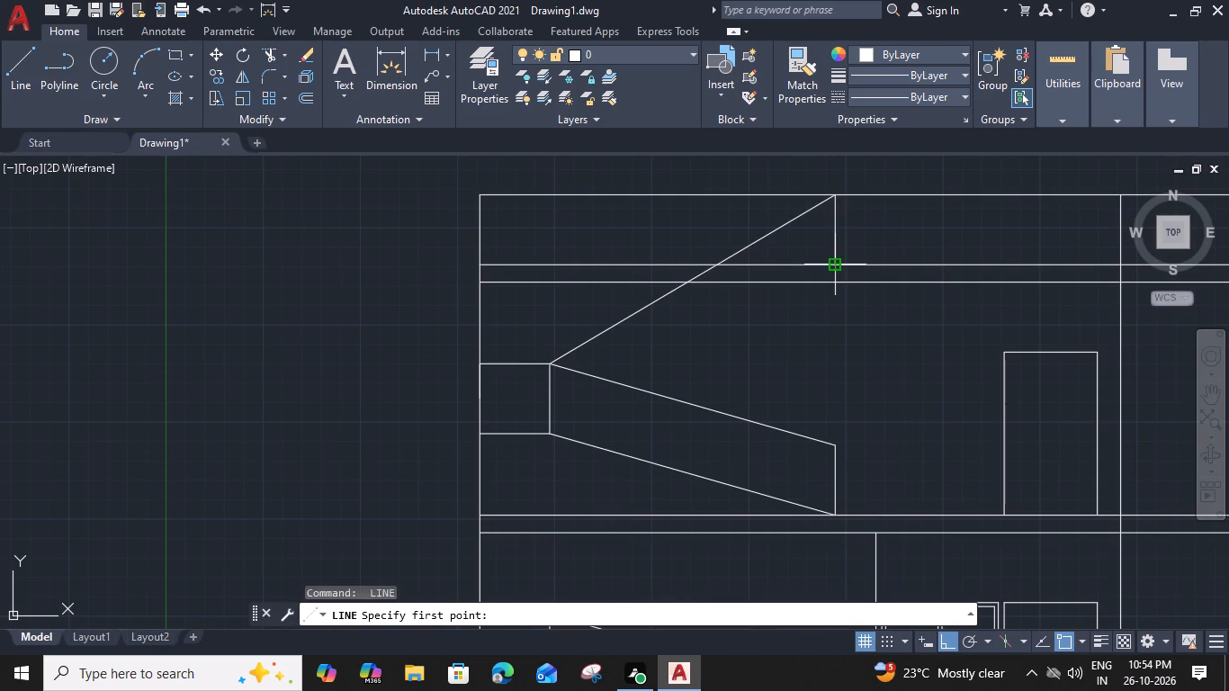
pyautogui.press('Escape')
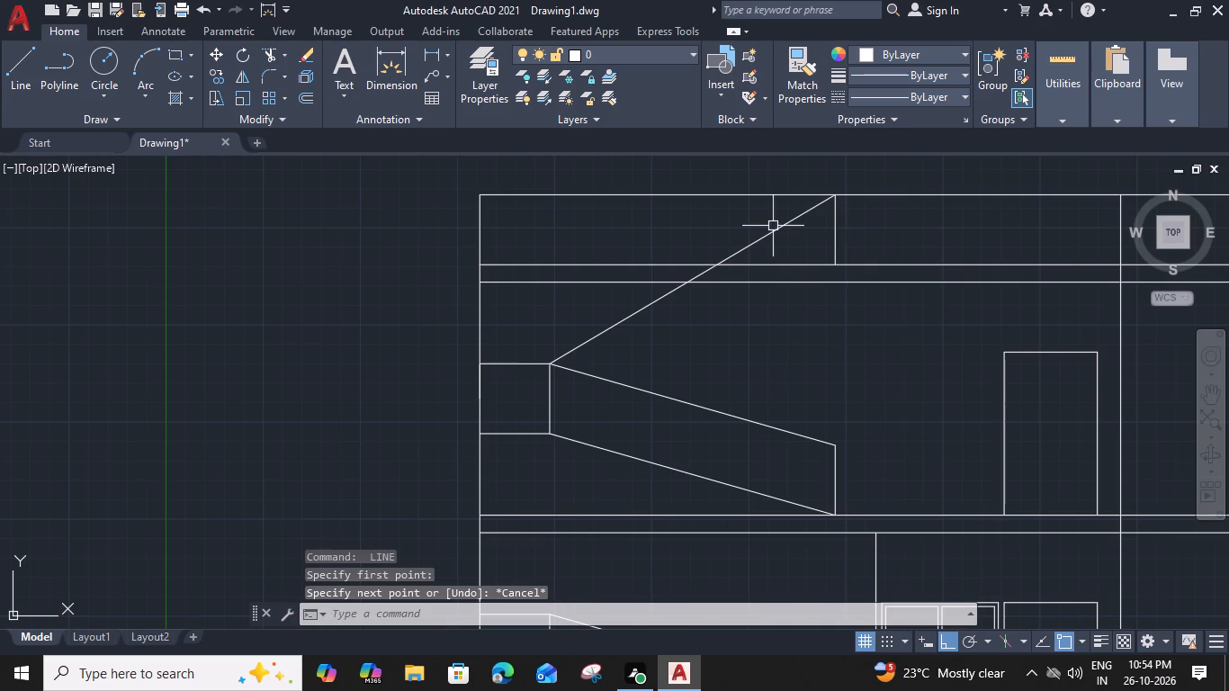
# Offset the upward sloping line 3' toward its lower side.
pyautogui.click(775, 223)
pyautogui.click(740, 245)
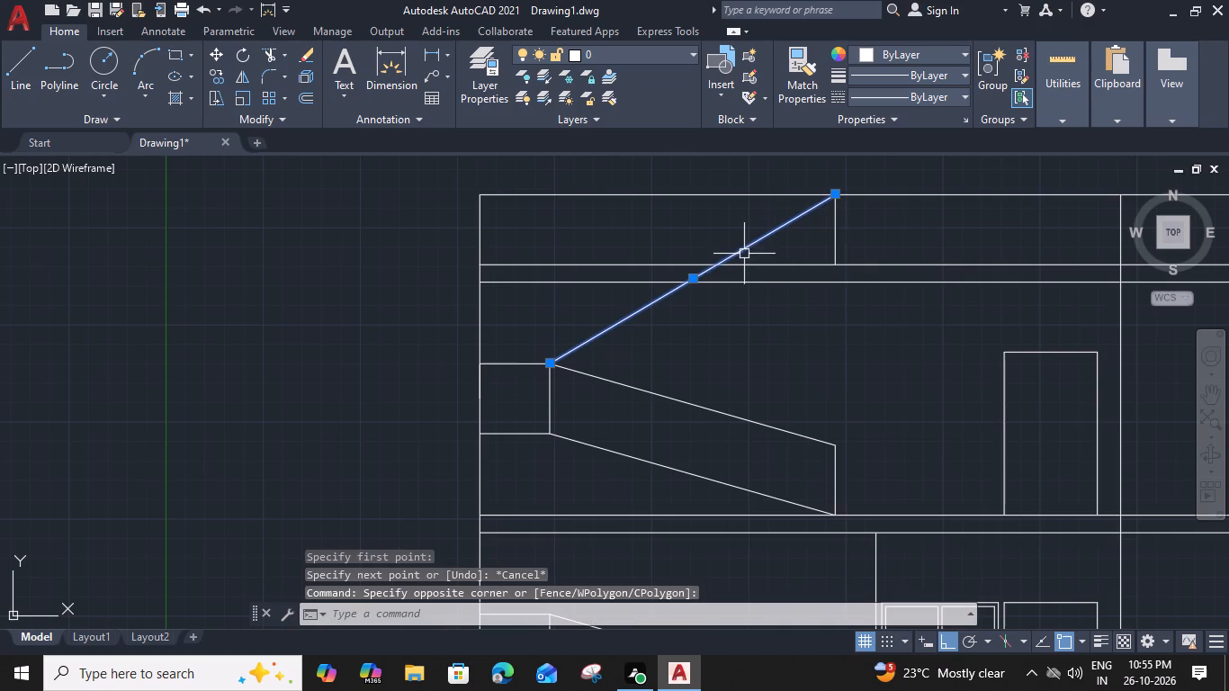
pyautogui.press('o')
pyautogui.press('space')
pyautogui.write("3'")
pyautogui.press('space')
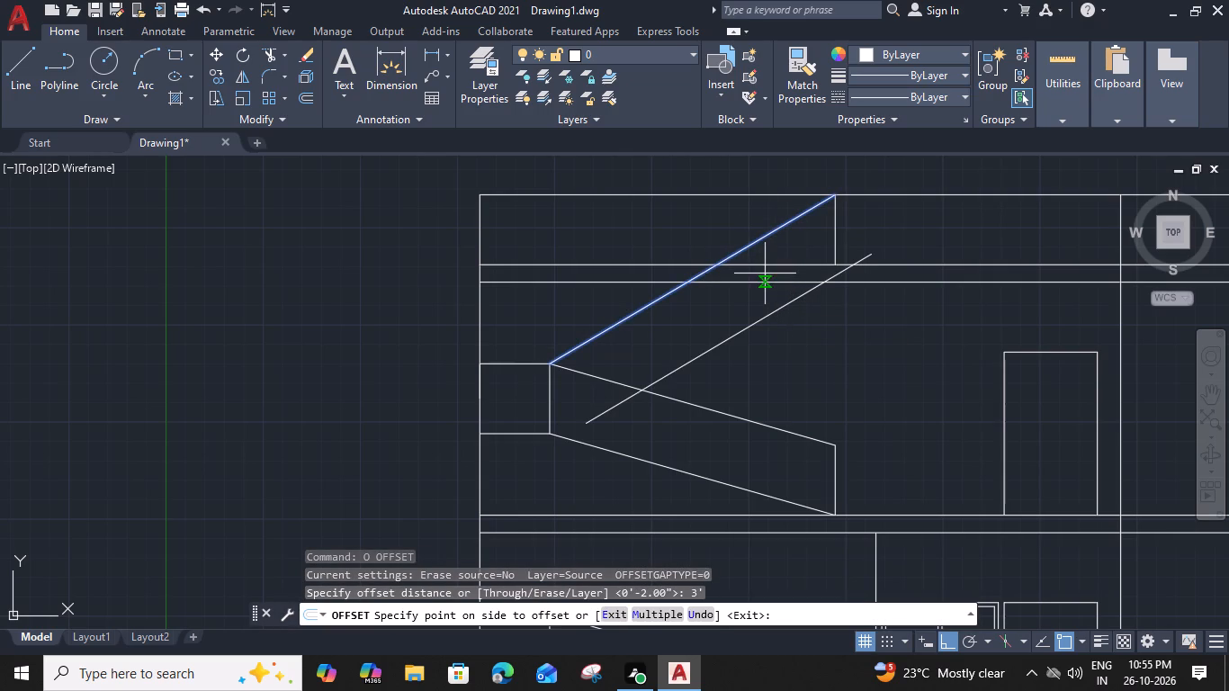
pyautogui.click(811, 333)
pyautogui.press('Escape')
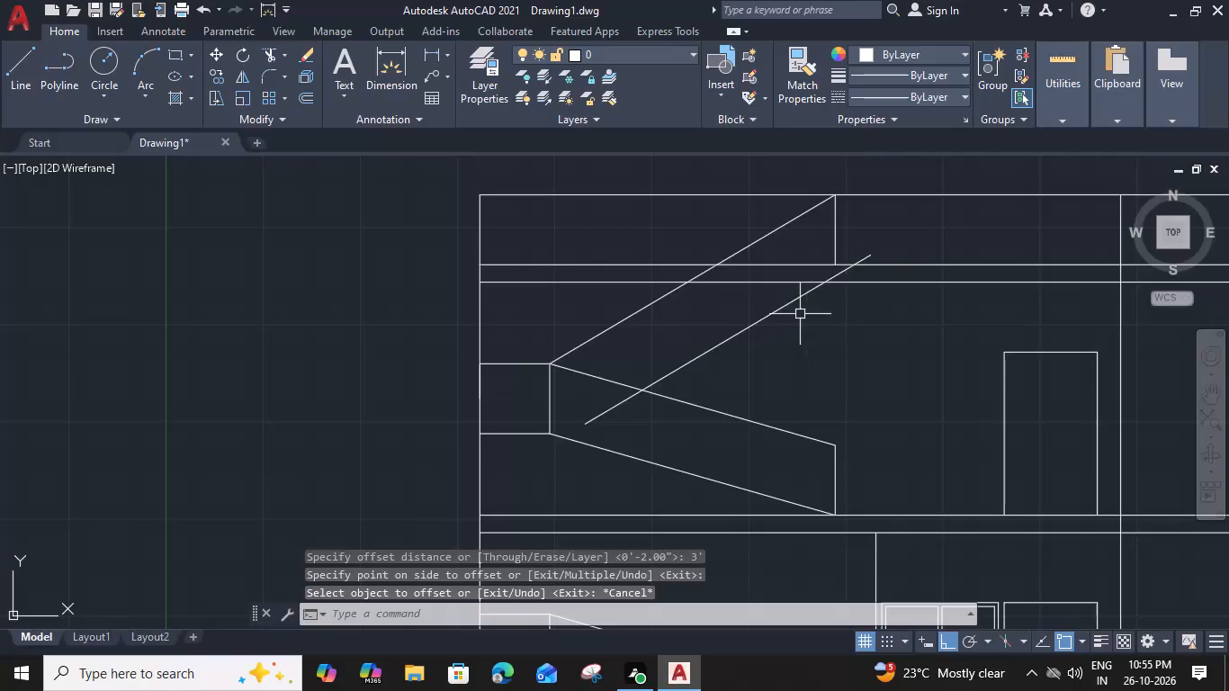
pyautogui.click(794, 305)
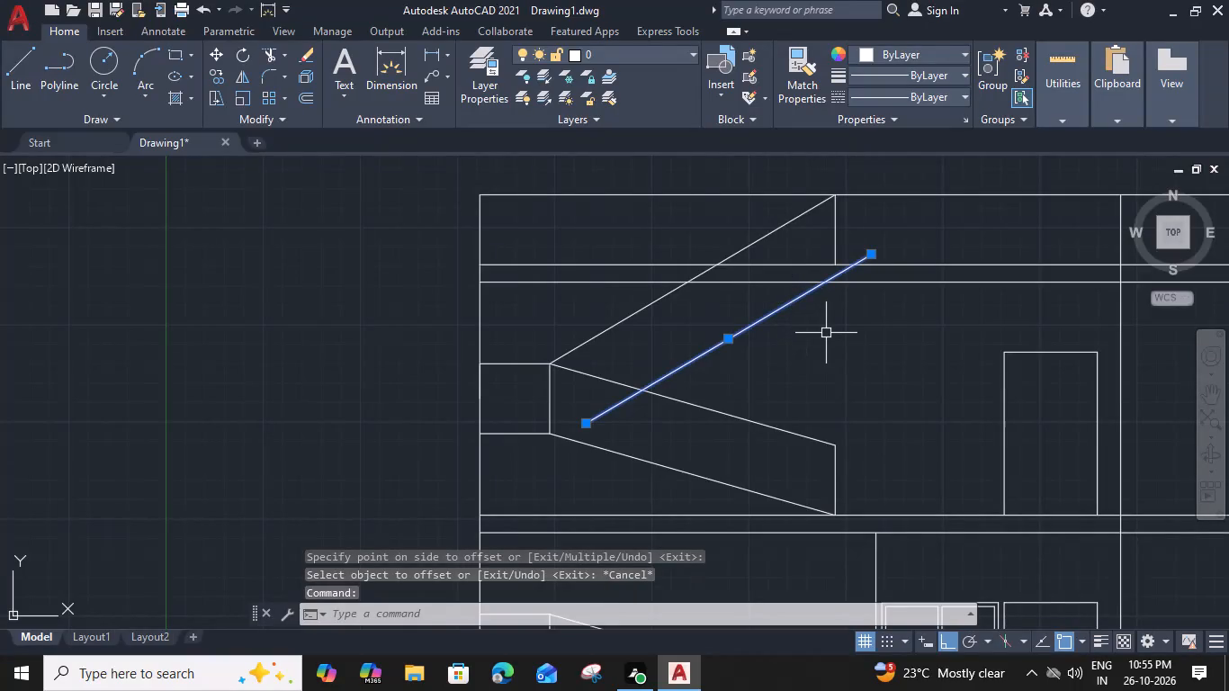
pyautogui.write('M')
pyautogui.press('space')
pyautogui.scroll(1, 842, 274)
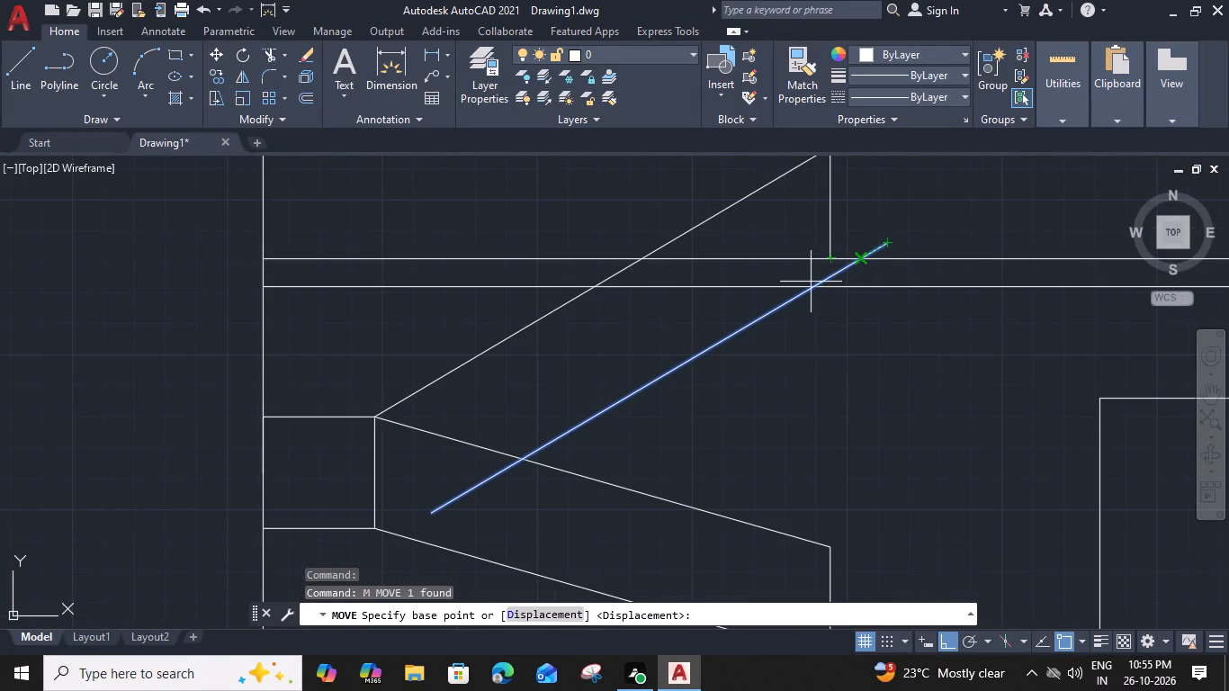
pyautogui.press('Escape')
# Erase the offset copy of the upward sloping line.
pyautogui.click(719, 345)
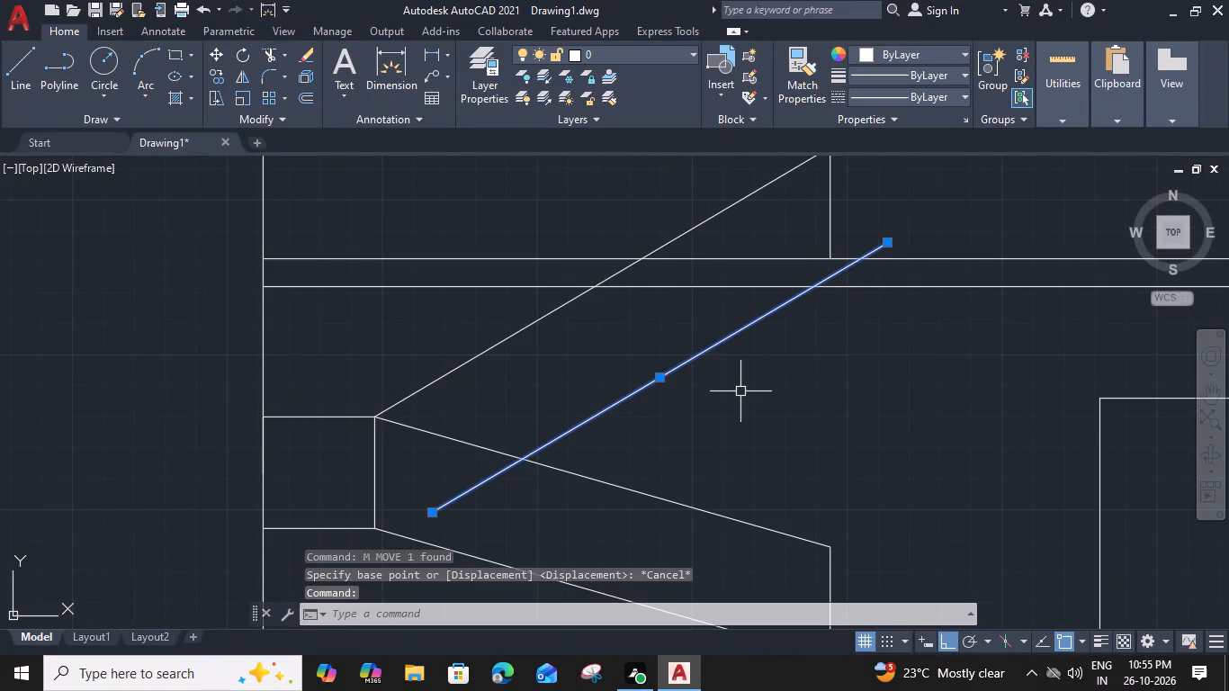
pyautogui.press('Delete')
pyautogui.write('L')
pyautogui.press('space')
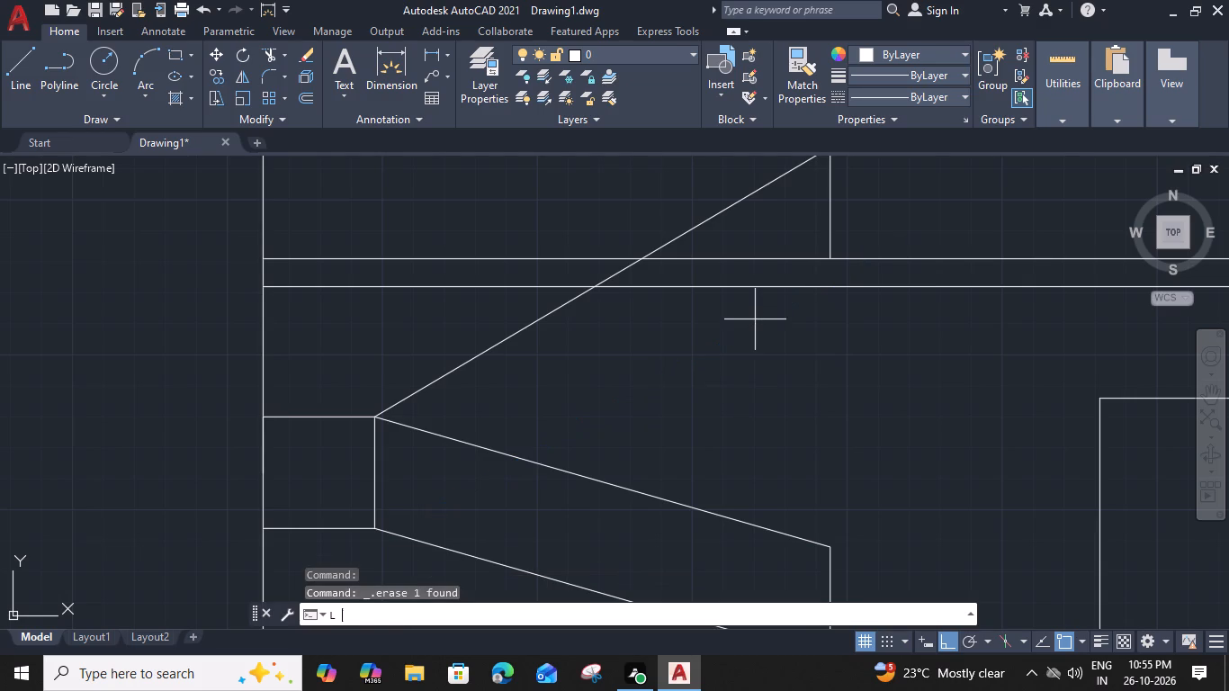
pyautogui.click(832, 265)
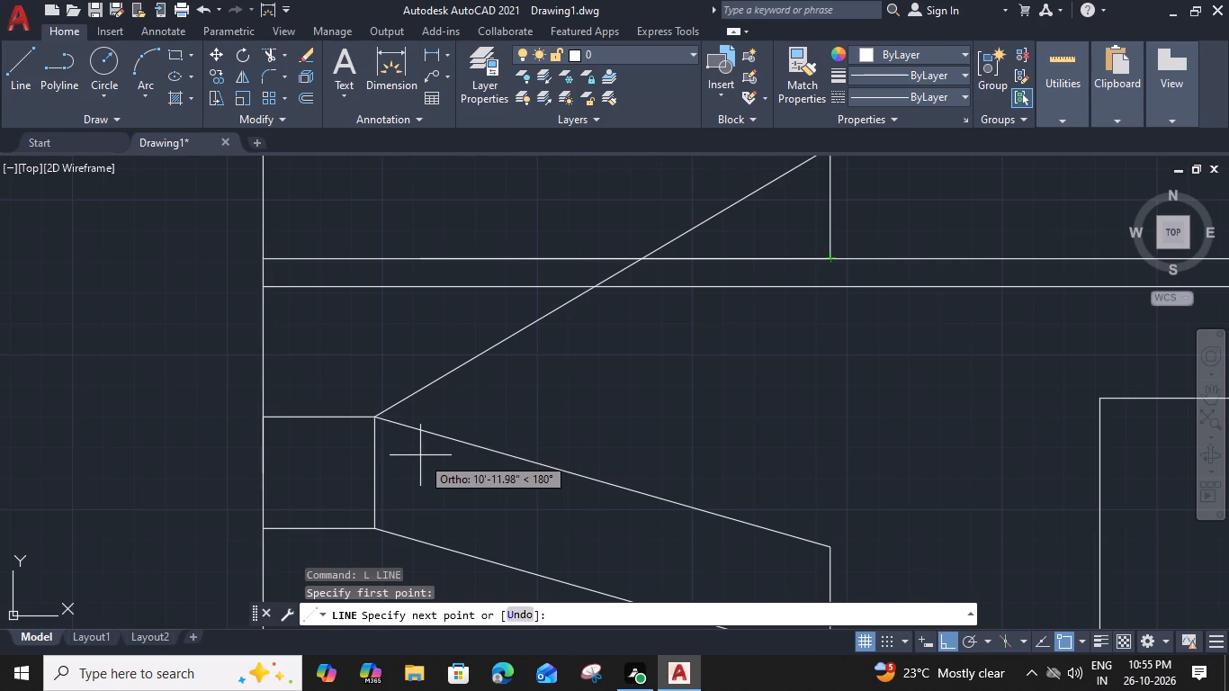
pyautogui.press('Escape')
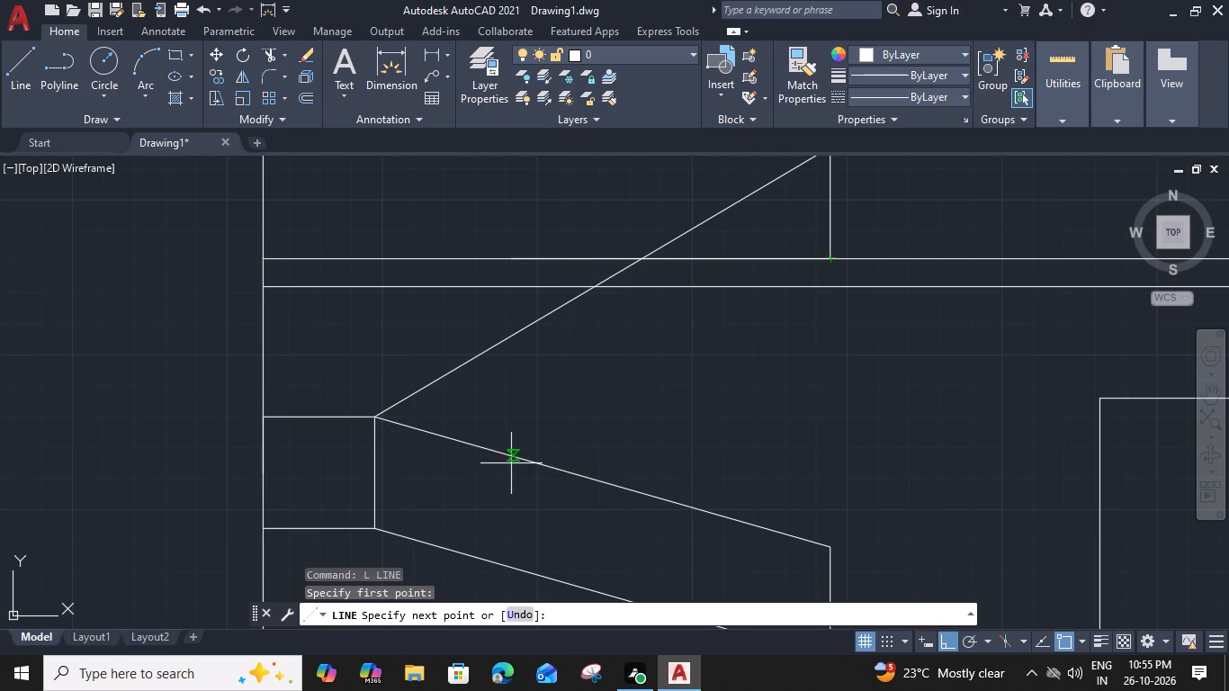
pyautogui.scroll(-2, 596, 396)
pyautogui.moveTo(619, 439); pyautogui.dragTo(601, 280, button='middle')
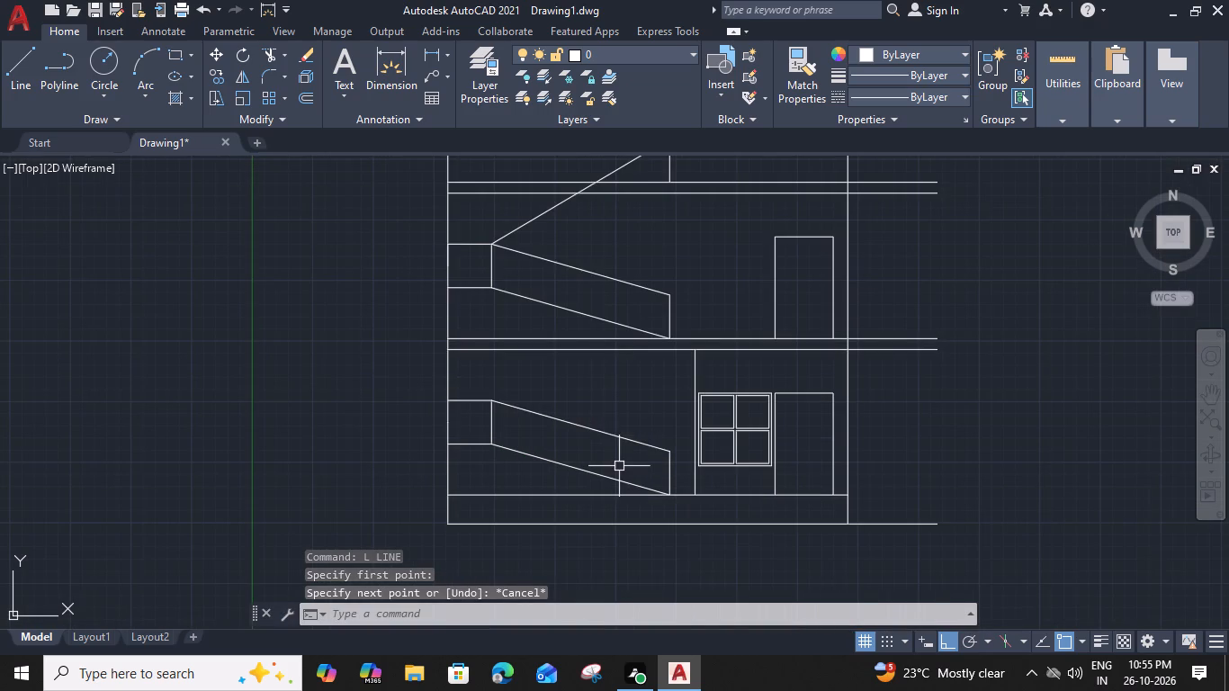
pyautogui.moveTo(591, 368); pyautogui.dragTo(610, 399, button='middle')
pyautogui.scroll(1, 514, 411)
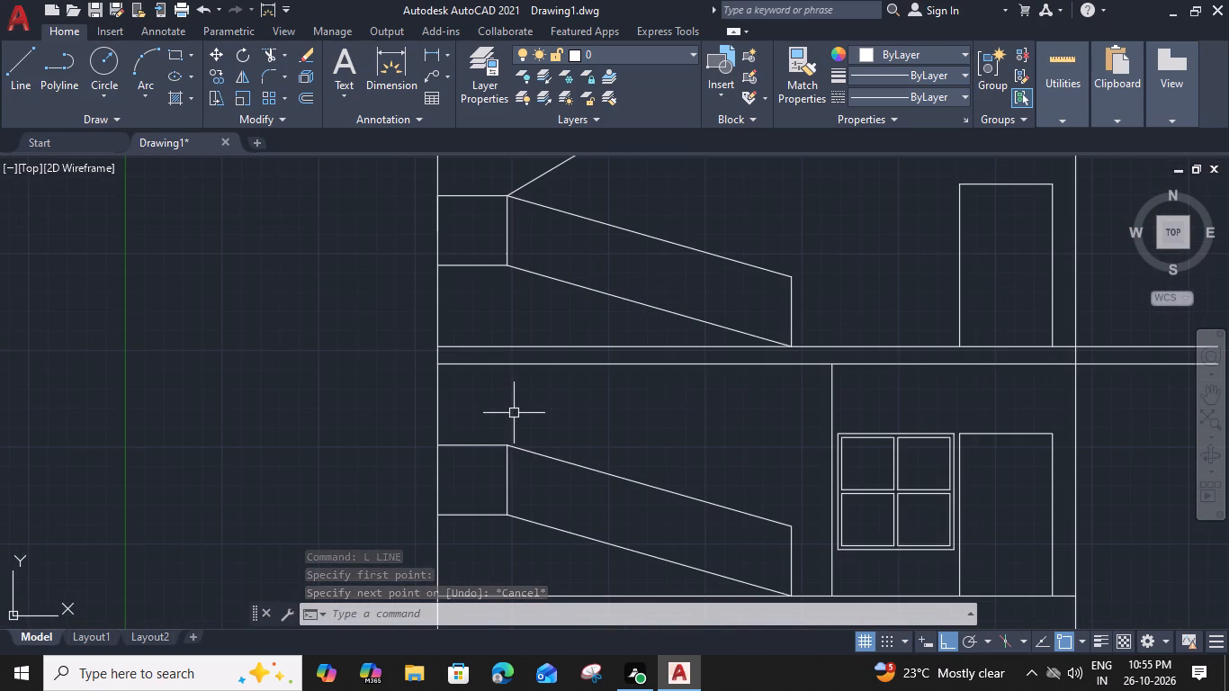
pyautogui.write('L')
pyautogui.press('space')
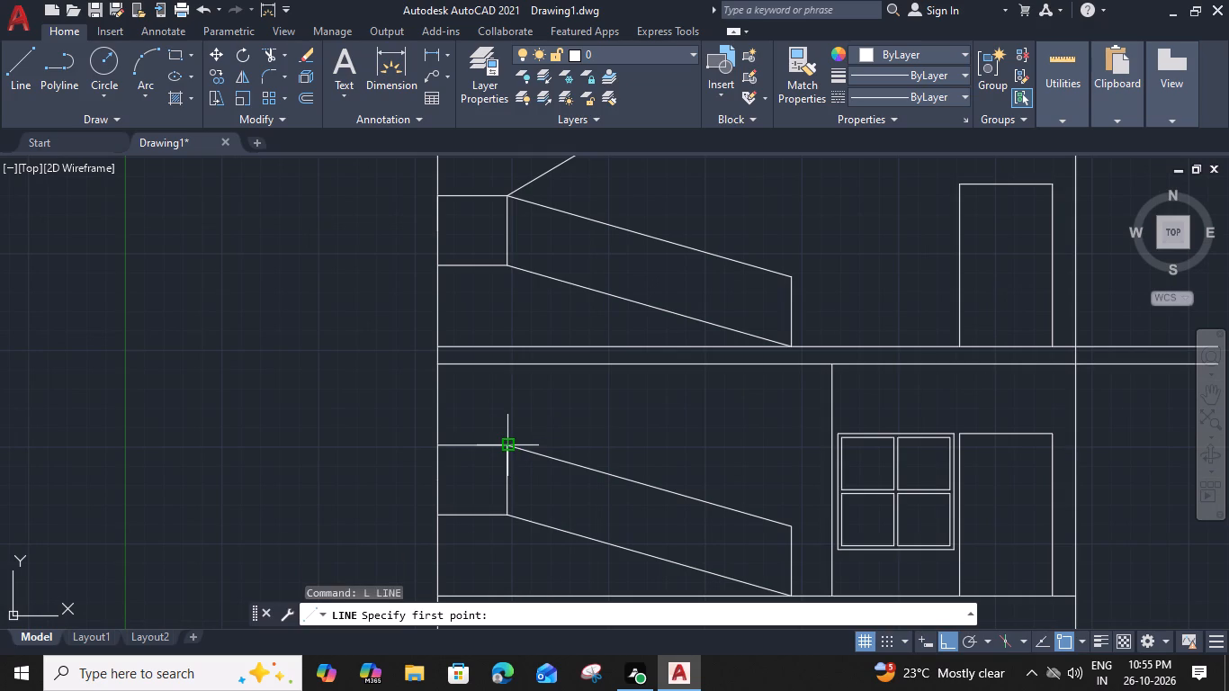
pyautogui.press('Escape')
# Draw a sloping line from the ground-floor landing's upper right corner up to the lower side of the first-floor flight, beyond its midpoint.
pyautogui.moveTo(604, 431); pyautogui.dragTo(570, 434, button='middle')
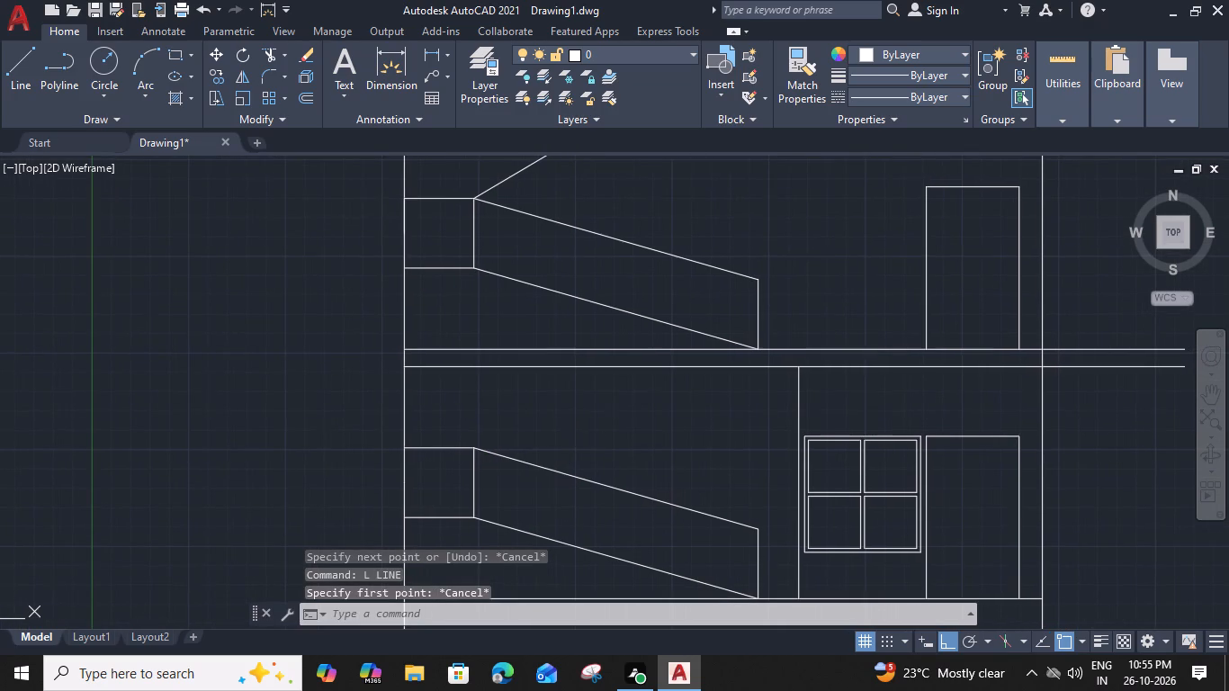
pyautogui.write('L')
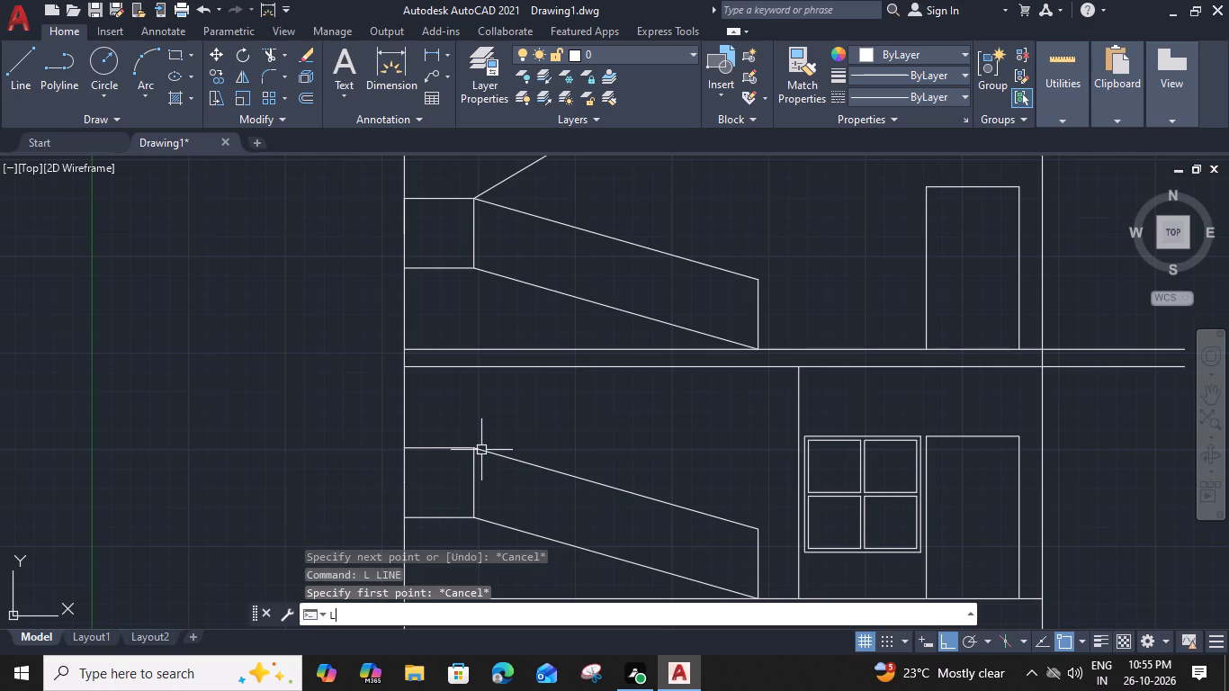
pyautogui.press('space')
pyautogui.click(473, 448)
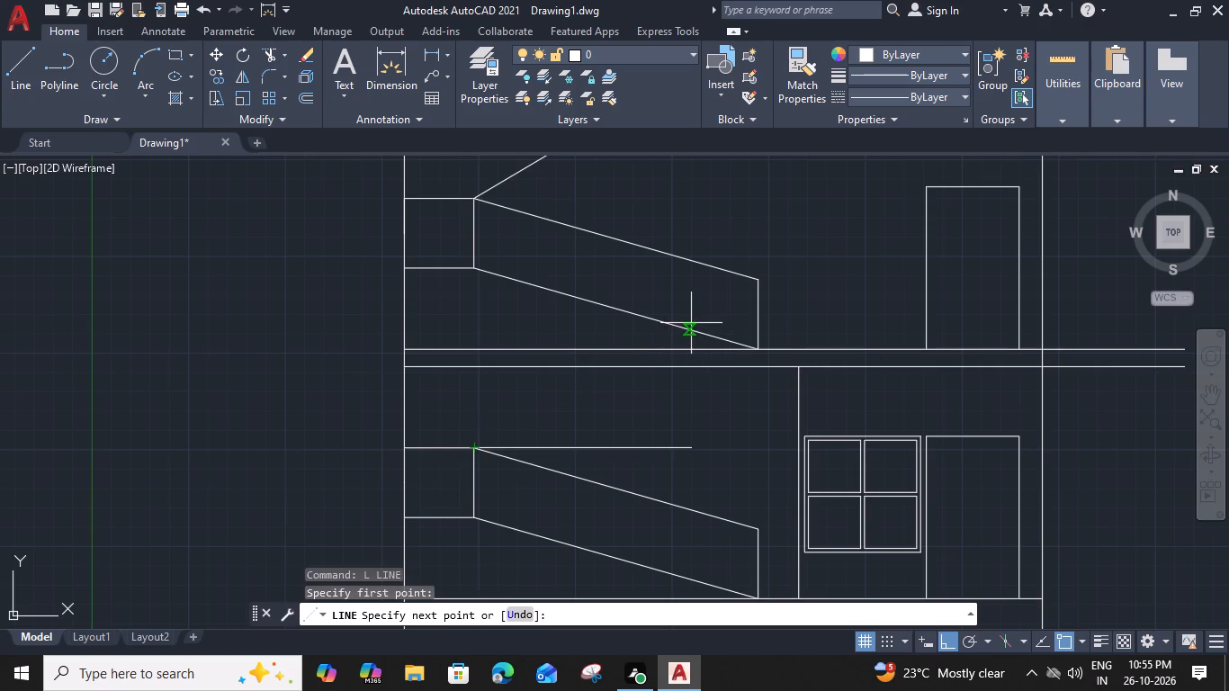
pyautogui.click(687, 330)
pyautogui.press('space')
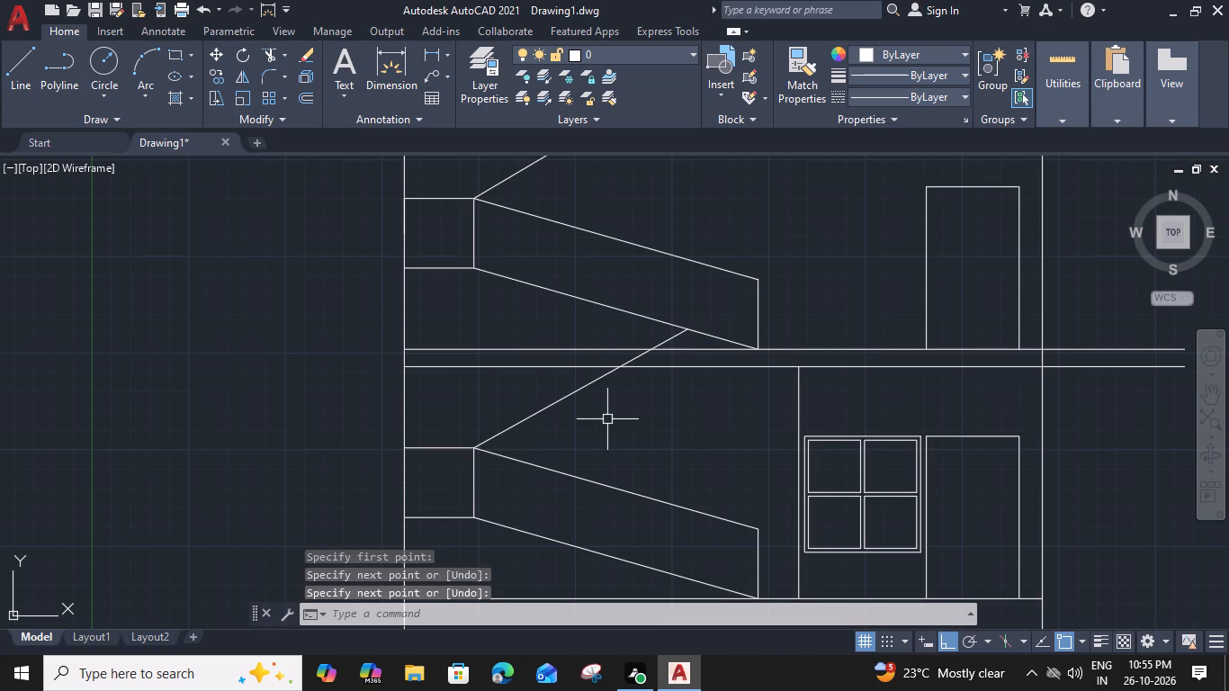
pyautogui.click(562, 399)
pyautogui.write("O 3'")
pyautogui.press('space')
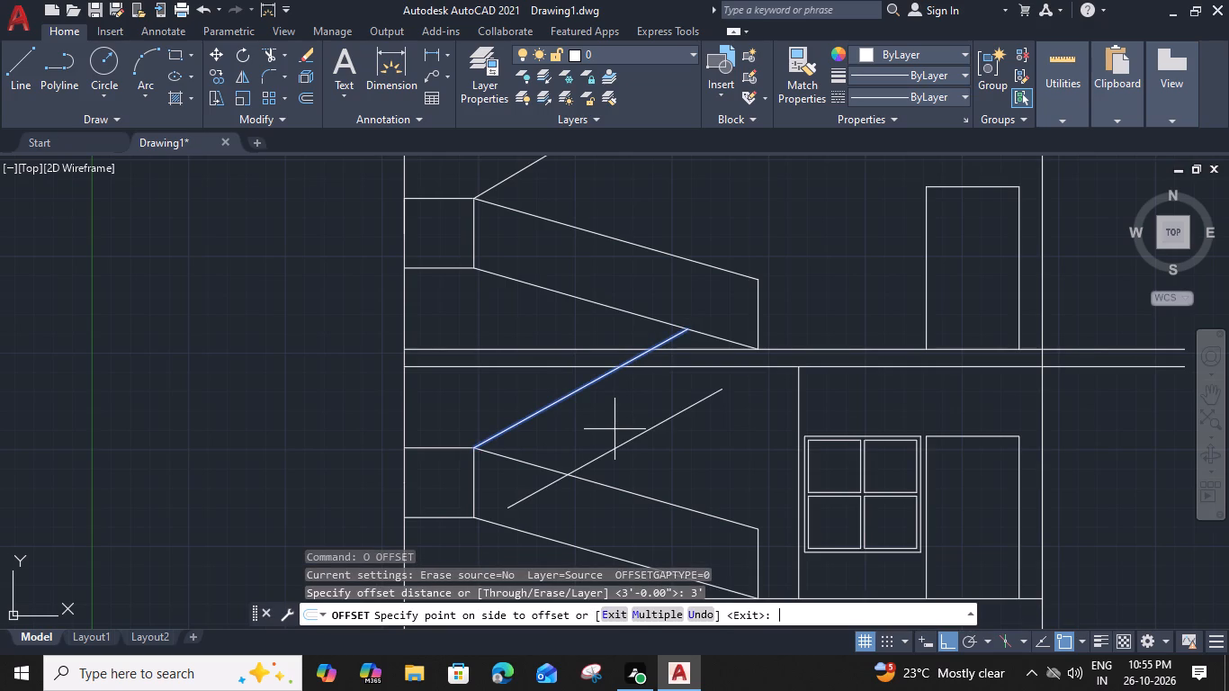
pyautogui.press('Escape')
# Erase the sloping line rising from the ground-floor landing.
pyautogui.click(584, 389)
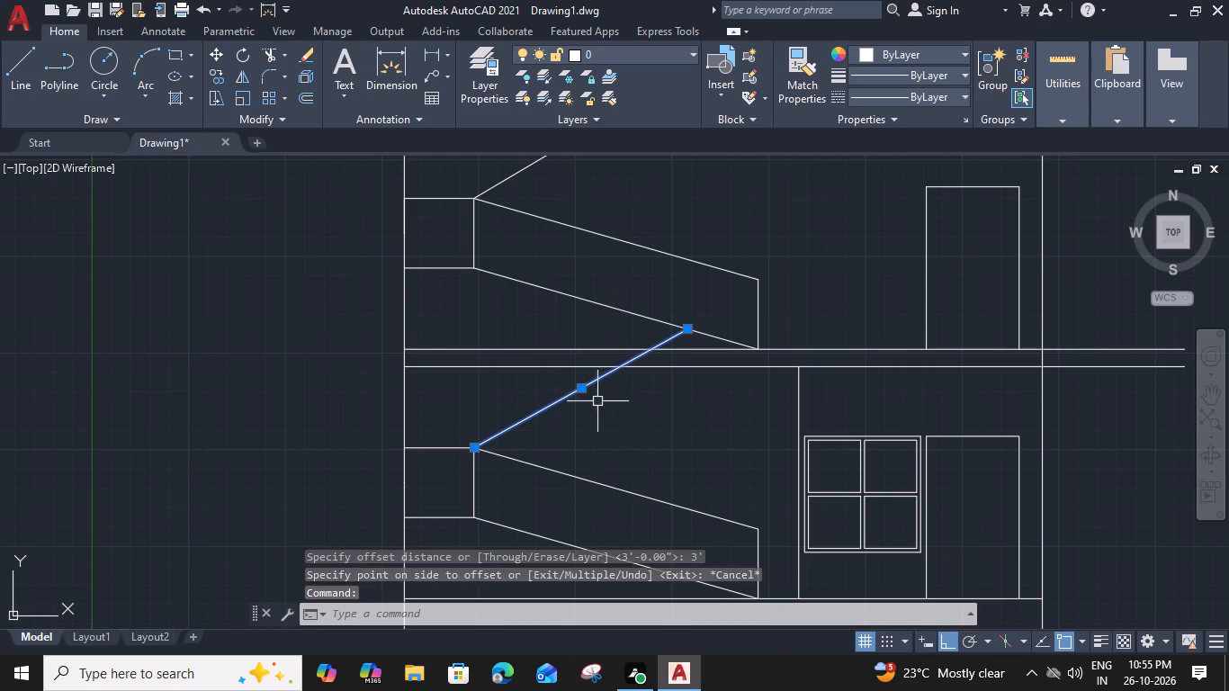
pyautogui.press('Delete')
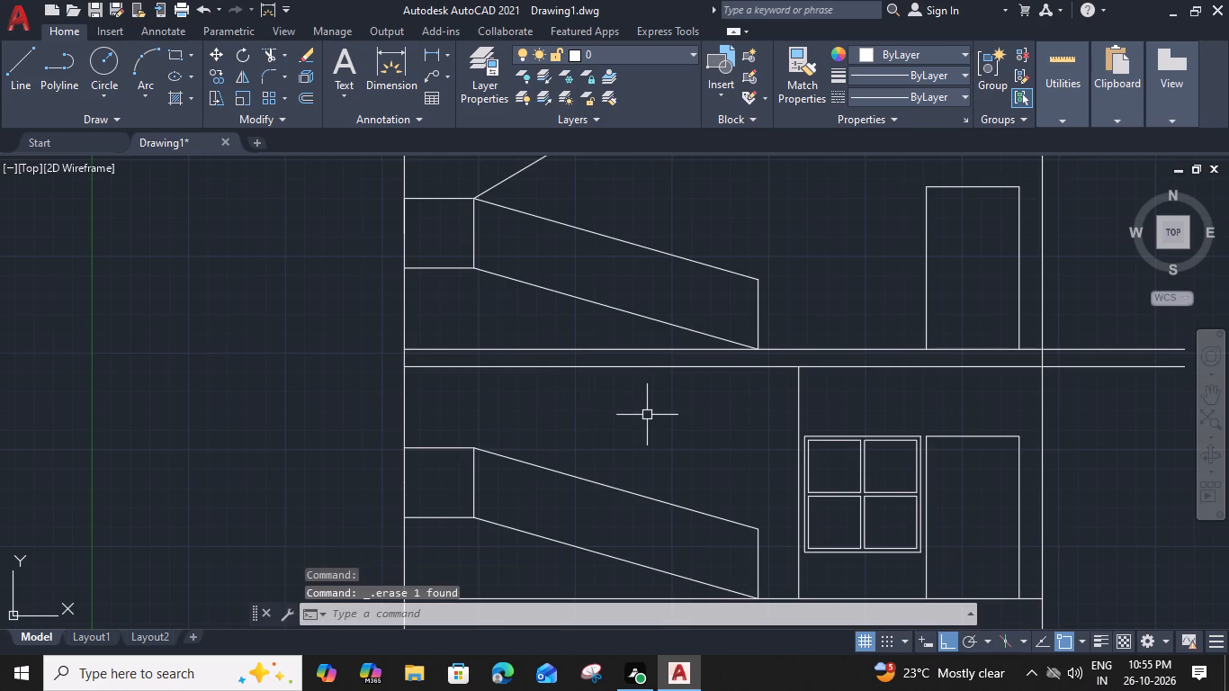
# Draw a sloping line from the ground-floor landing's upper right corner to the midpoint of the first-floor flight's lower sloping line.
pyautogui.write('L')
pyautogui.press('space')
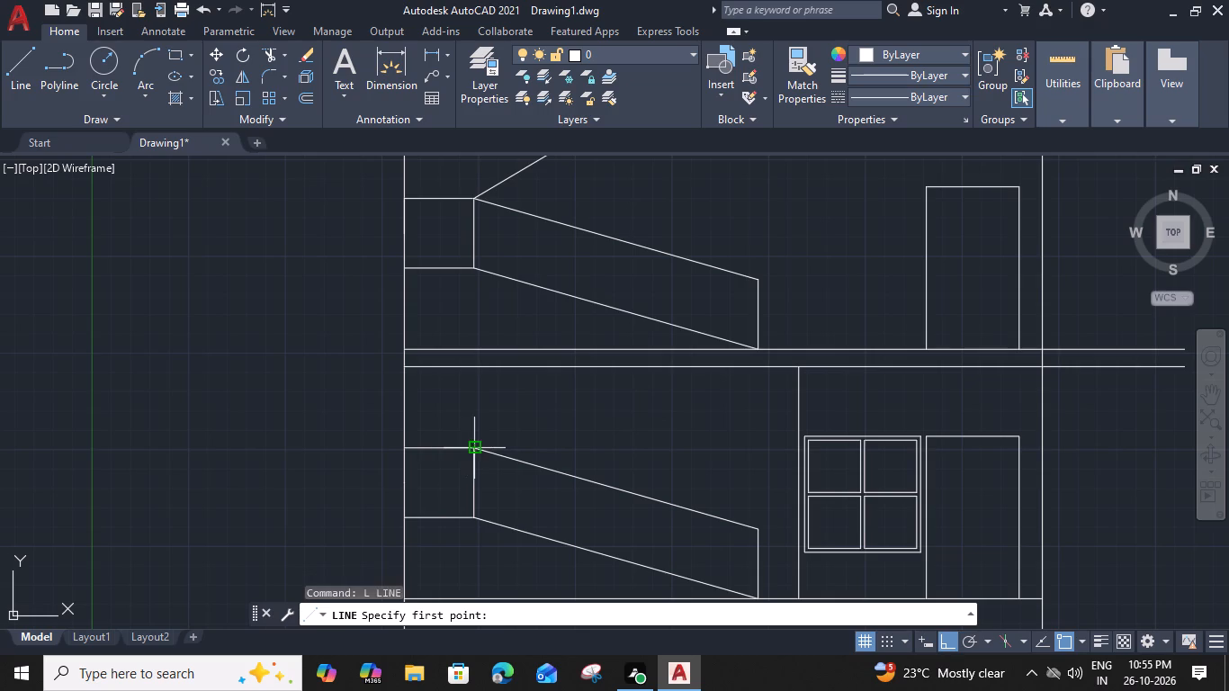
pyautogui.click(474, 448)
pyautogui.click(622, 310)
pyautogui.press('space')
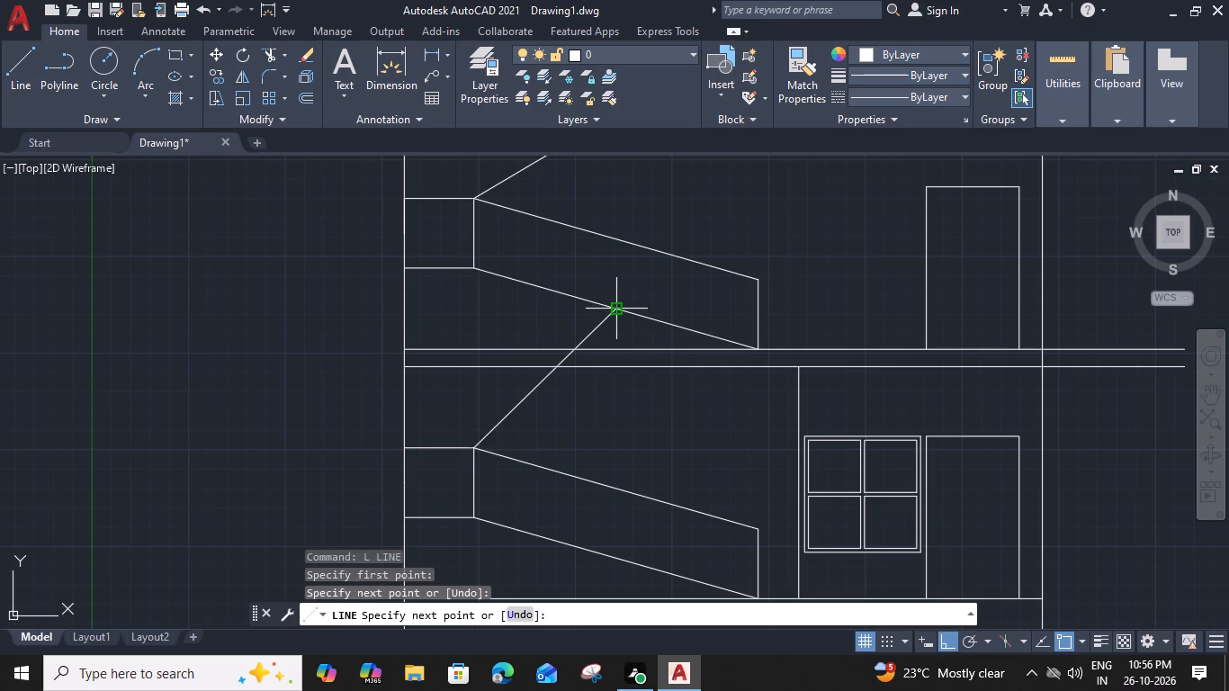
# Offset the new upward sloping line 3' toward its lower side.
pyautogui.click(601, 328)
pyautogui.press('o')
pyautogui.press('space')
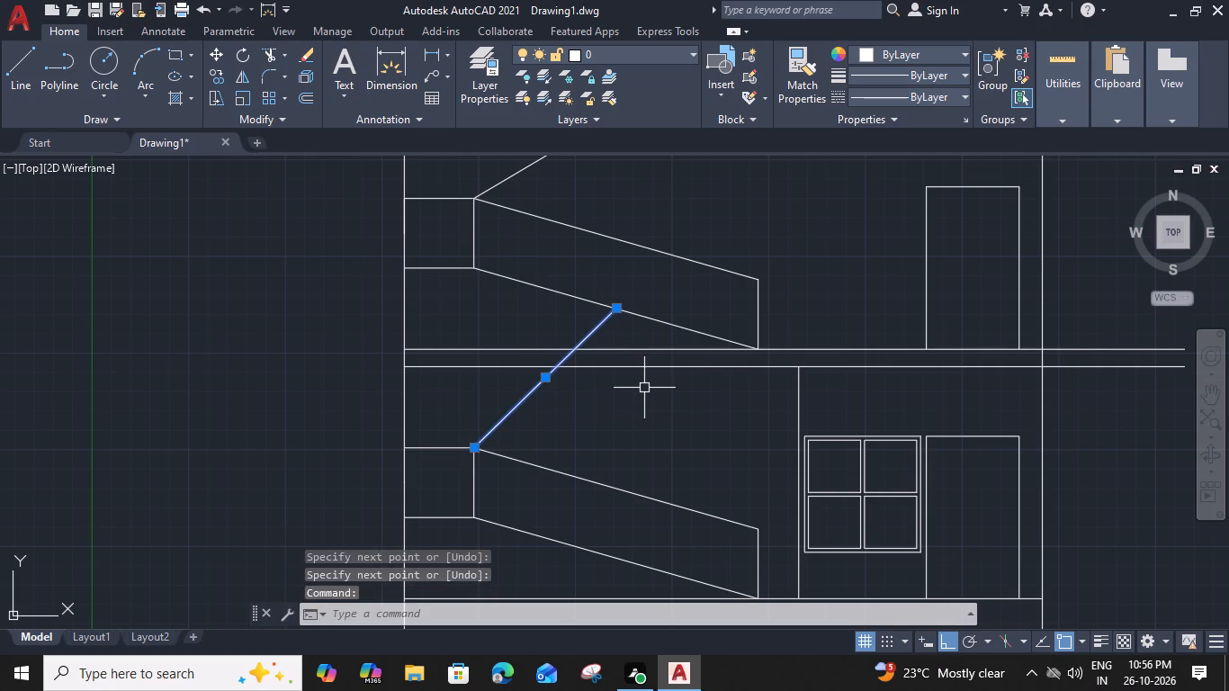
pyautogui.write("3'")
pyautogui.press('space')
pyautogui.click(697, 392)
pyautogui.press('Escape')
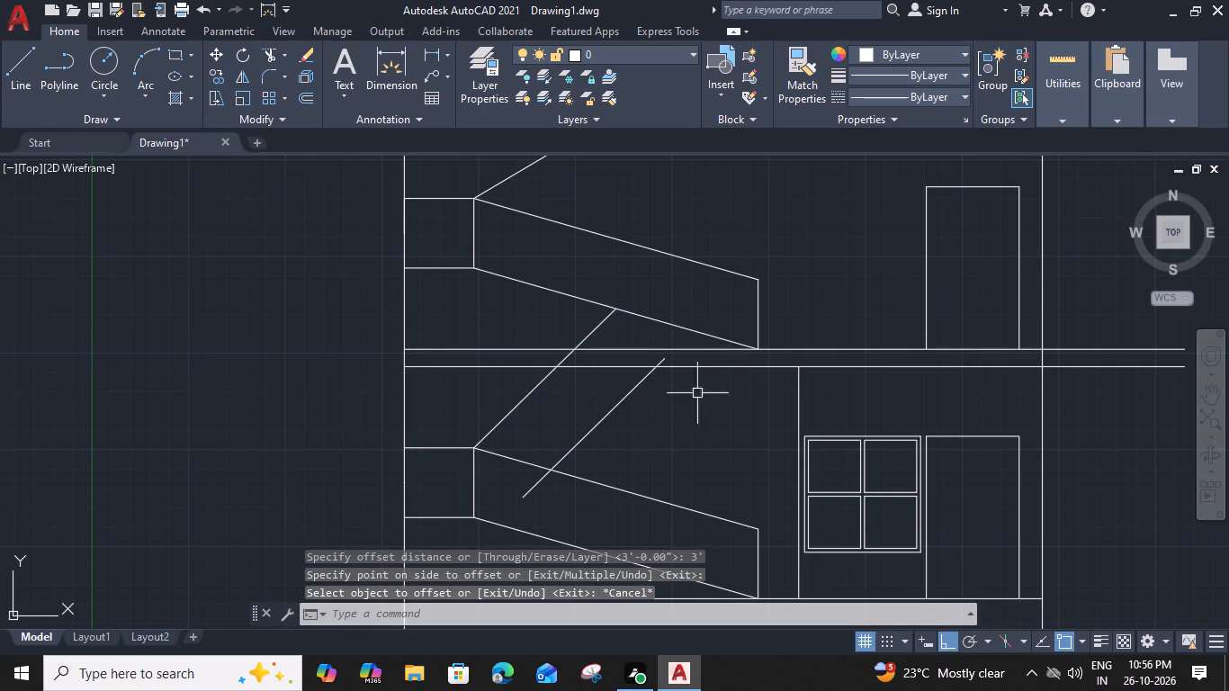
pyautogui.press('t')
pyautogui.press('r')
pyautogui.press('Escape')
# Extend the offset line up to the first-floor flight's lower side and trim its overhang below the ground-floor flight's upper side.
pyautogui.write('EX')
pyautogui.press('space')
pyautogui.click(636, 390)
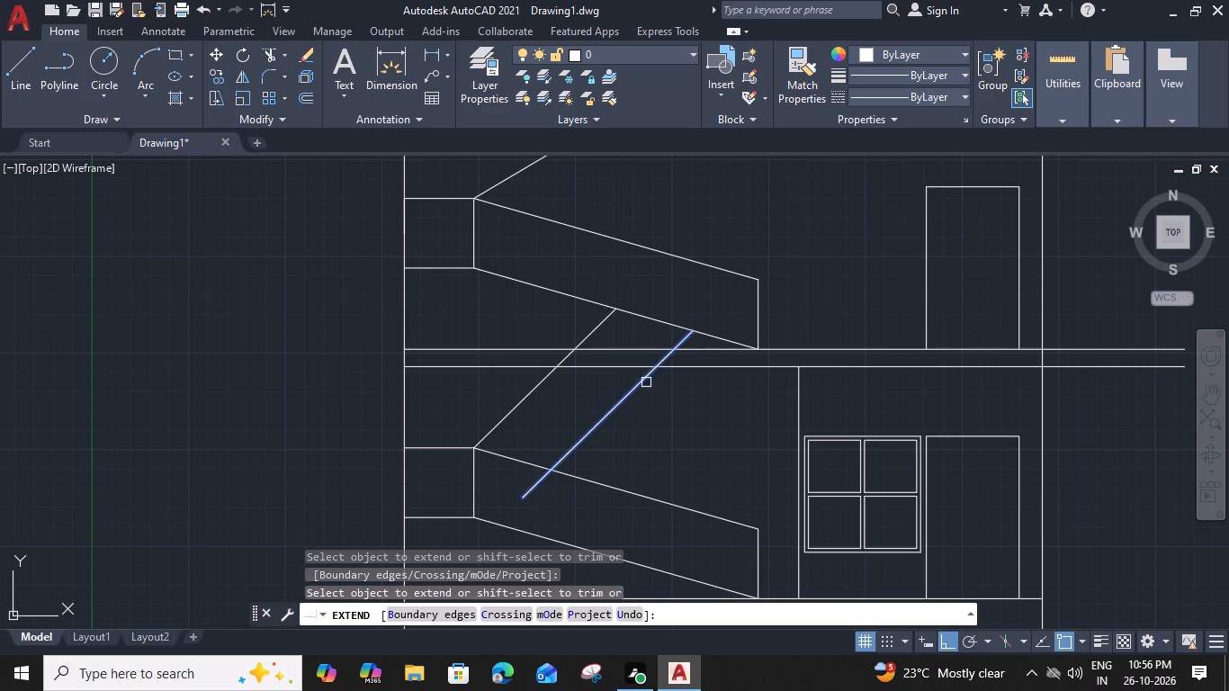
pyautogui.click(648, 382)
pyautogui.keyDown('shift'); pyautogui.click(525, 491); pyautogui.keyUp('shift')
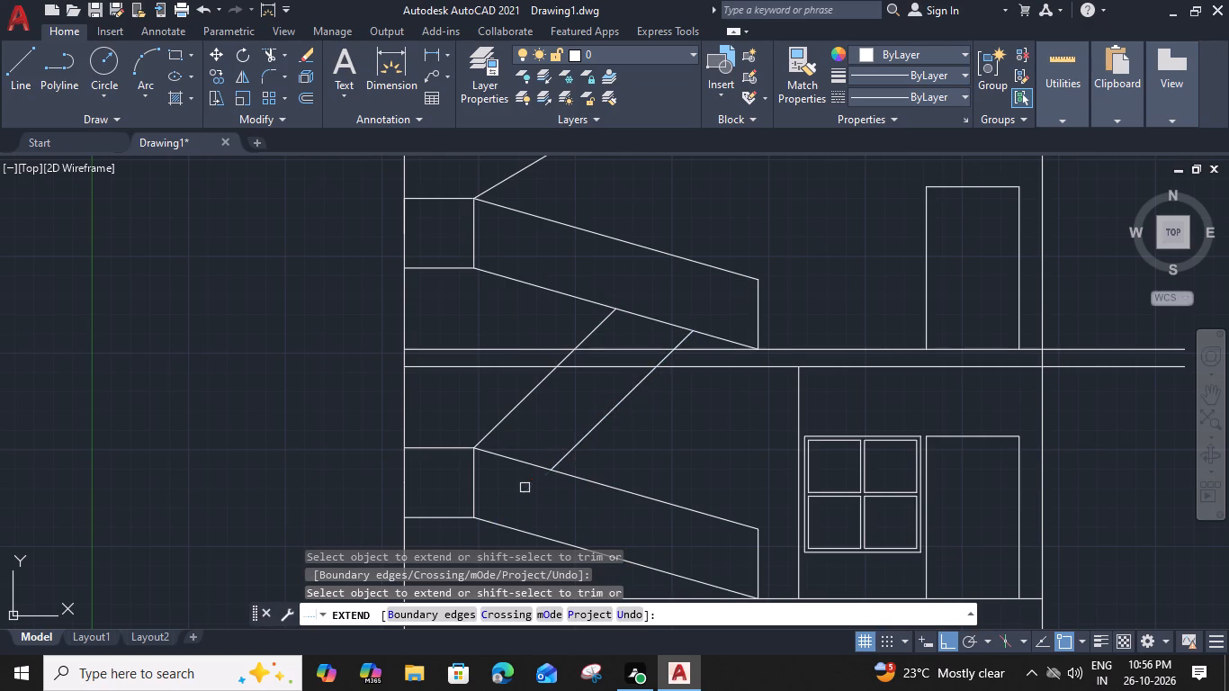
# Trim the first-floor level lines inside and left of the upward flight, plus the upper line's piece between that flight and the first-floor stair's foot.
pyautogui.moveTo(697, 359); pyautogui.dragTo(696, 409, button='middle')
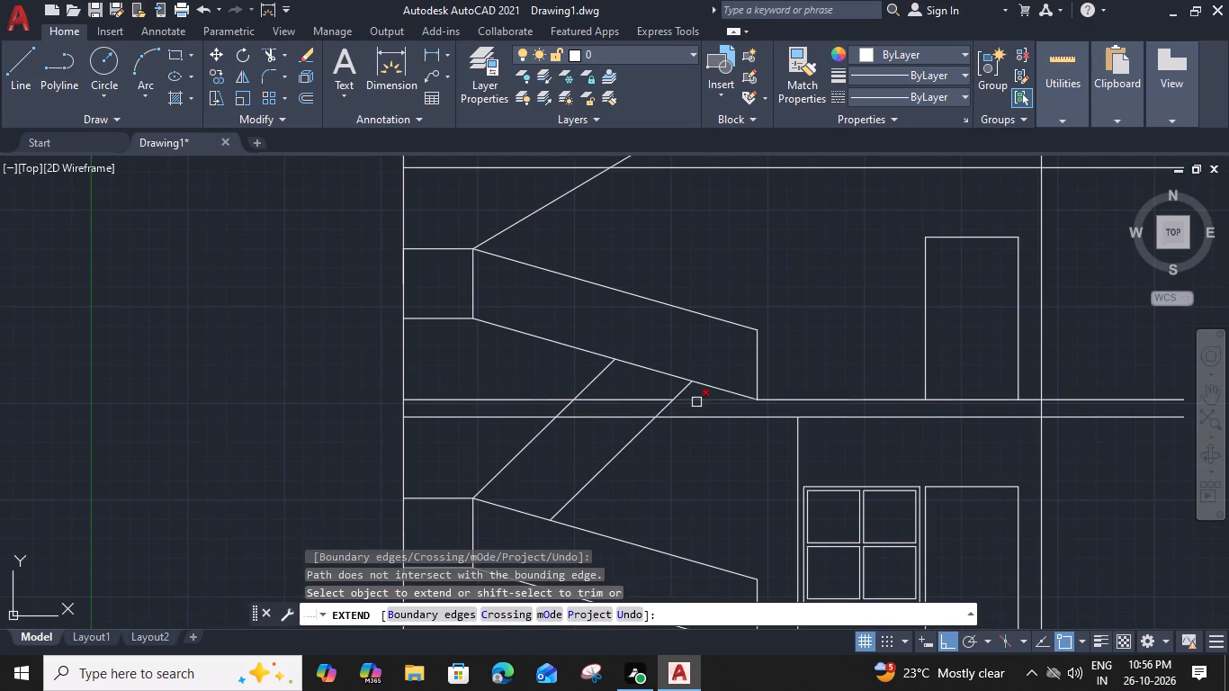
pyautogui.keyDown('shift'); pyautogui.click(696, 402); pyautogui.keyUp('shift')
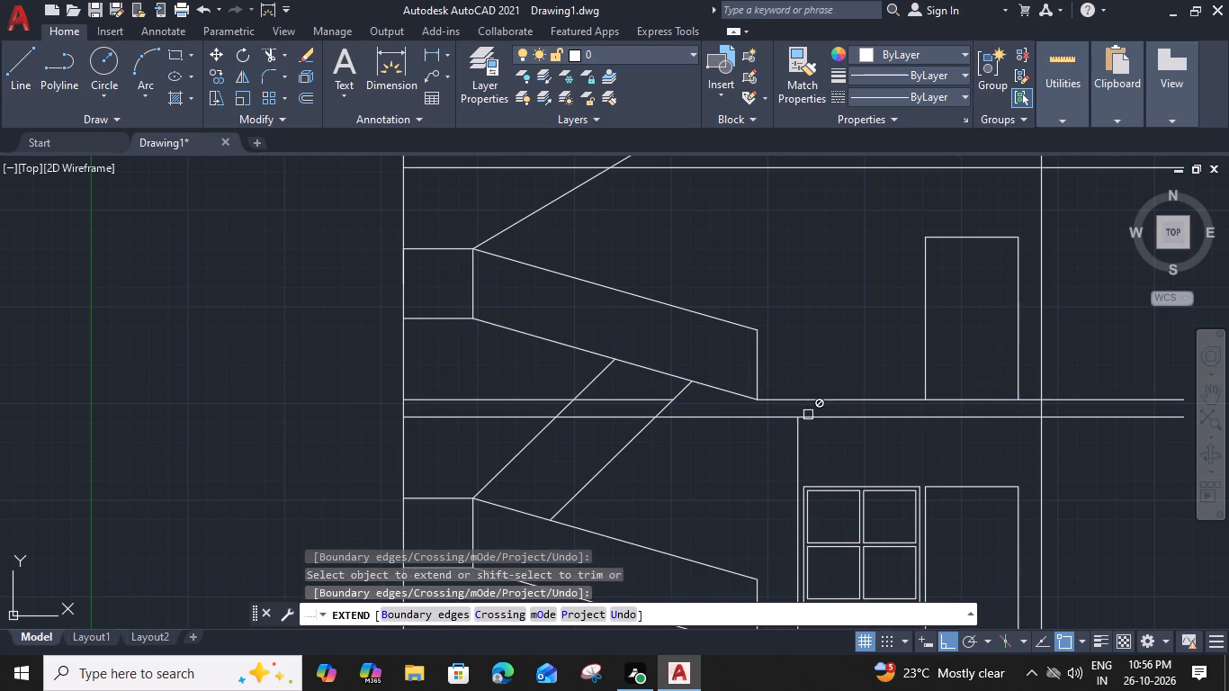
pyautogui.moveTo(756, 434); pyautogui.dragTo(738, 462, button='middle')
pyautogui.keyDown('shift'); pyautogui.click(609, 422); pyautogui.keyUp('shift')
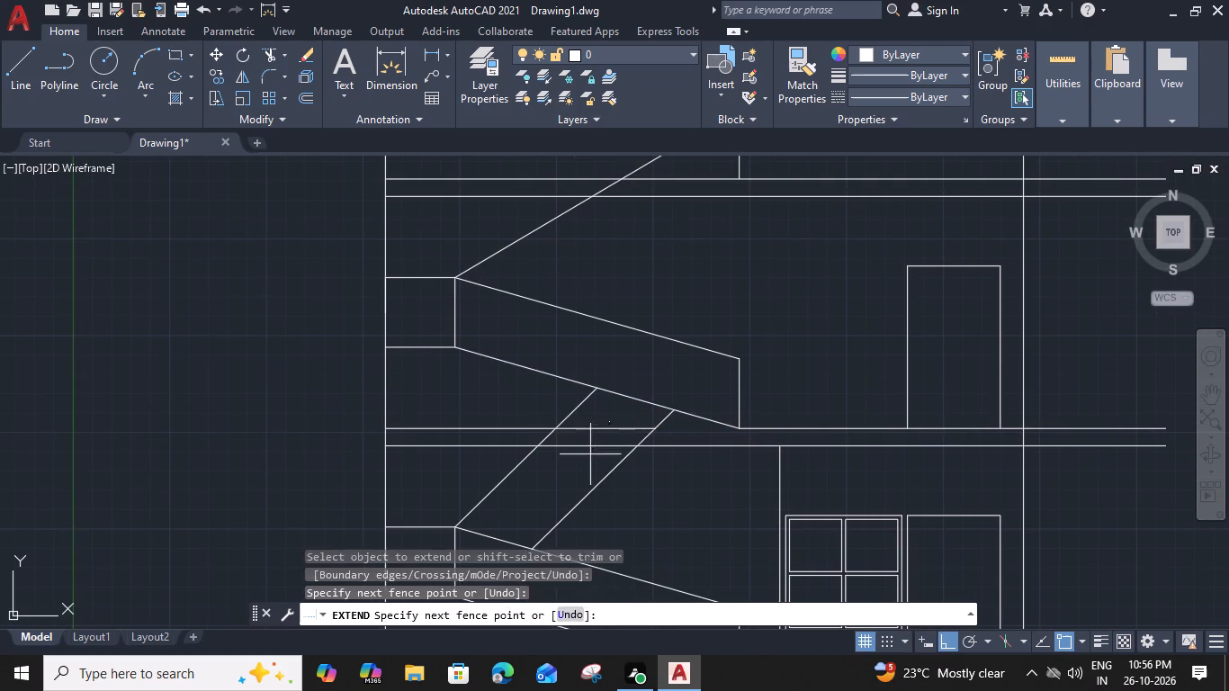
pyautogui.keyDown('shift'); pyautogui.click(588, 455); pyautogui.keyUp('shift')
pyautogui.keyDown('shift'); pyautogui.click(507, 401); pyautogui.keyUp('shift')
pyautogui.keyDown('shift'); pyautogui.click(470, 470); pyautogui.keyUp('shift')
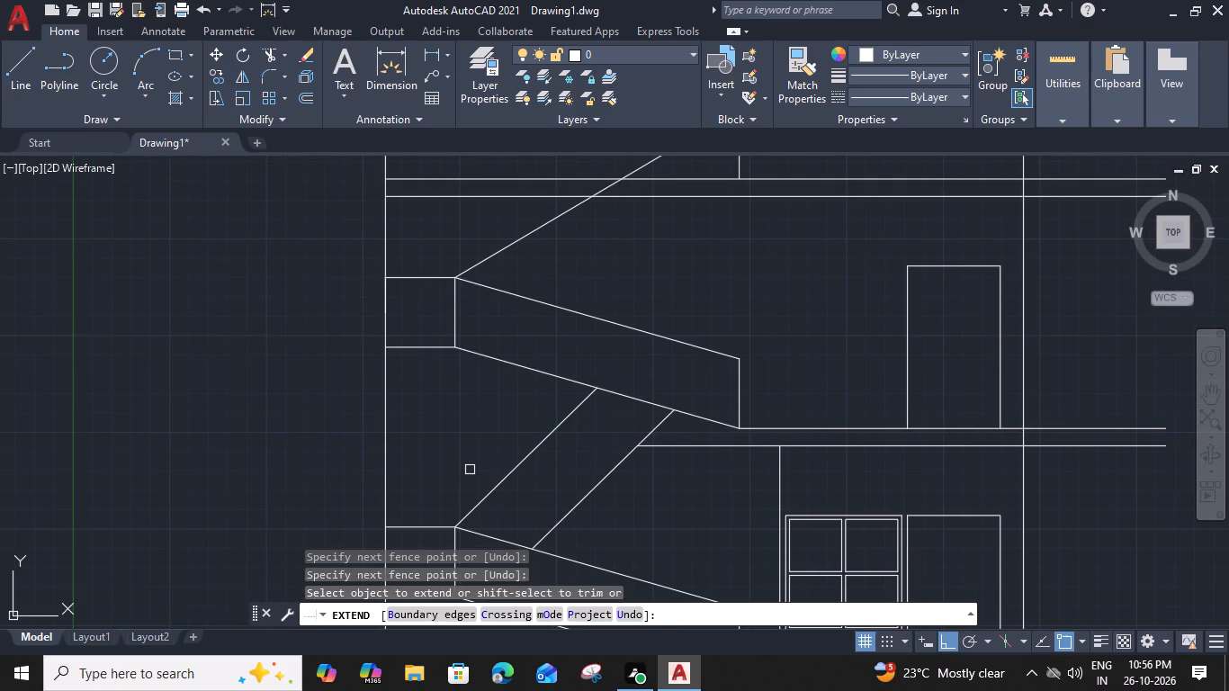
pyautogui.moveTo(732, 446); pyautogui.dragTo(728, 477, button='middle')
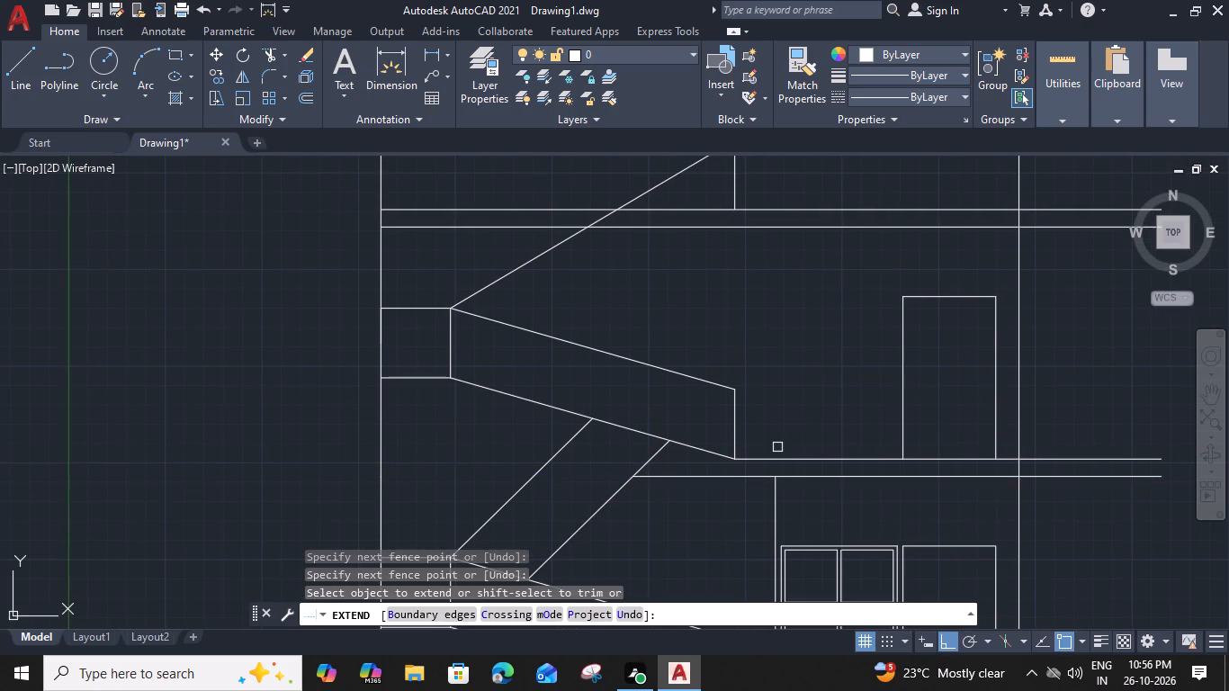
pyautogui.moveTo(717, 399); pyautogui.dragTo(722, 458, button='middle')
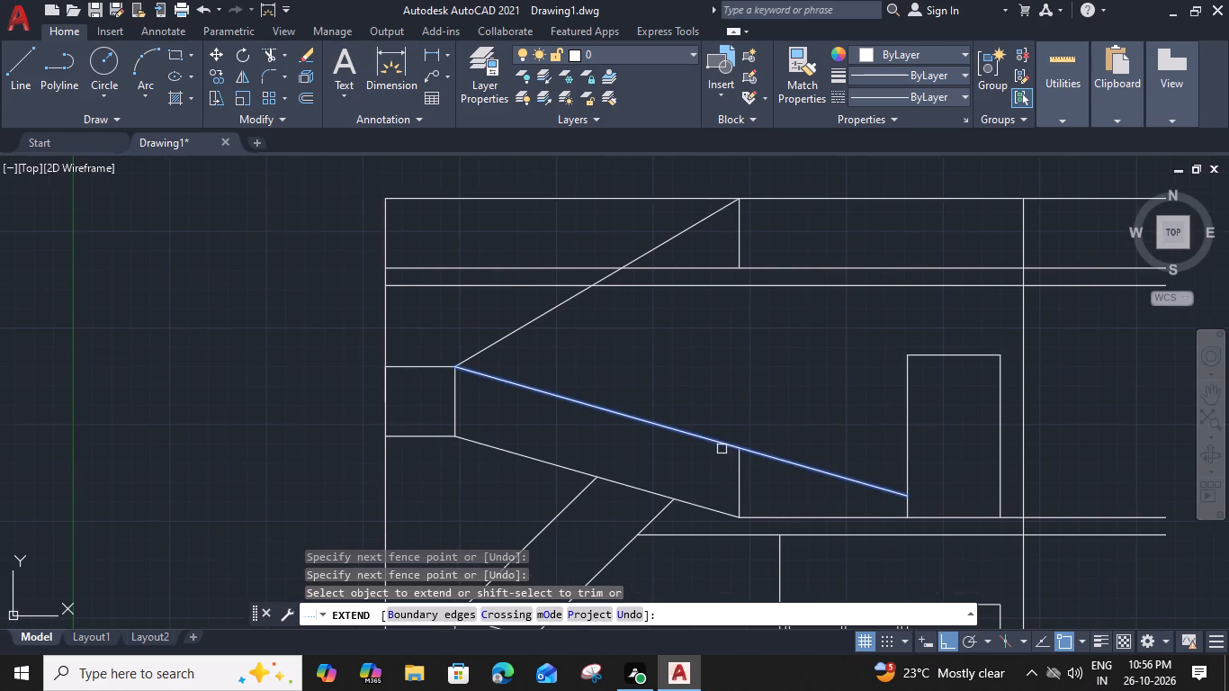
pyautogui.press('Escape')
# Copy the upward flight's two sloping lines from the ground-floor landing's upper right corner to the first-floor landing's upper right corner.
pyautogui.moveTo(728, 447); pyautogui.dragTo(736, 274, button='middle')
pyautogui.click(496, 351)
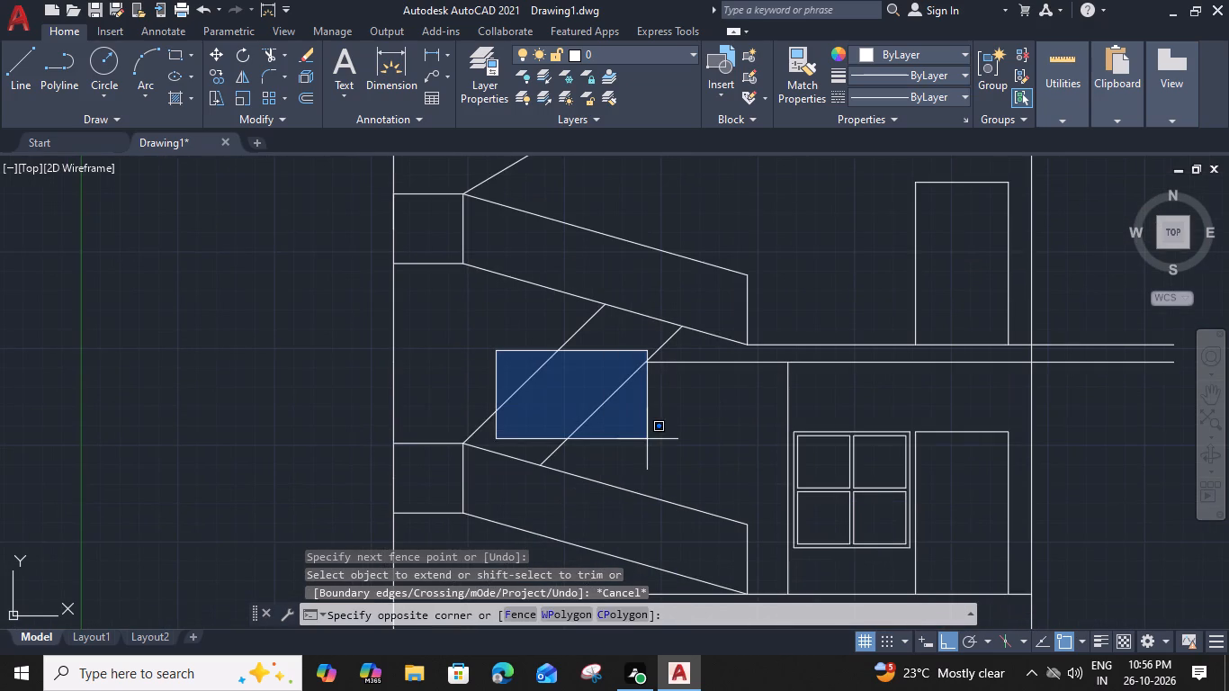
pyautogui.click(629, 431)
pyautogui.moveTo(648, 417); pyautogui.dragTo(633, 416)
pyautogui.click(487, 372)
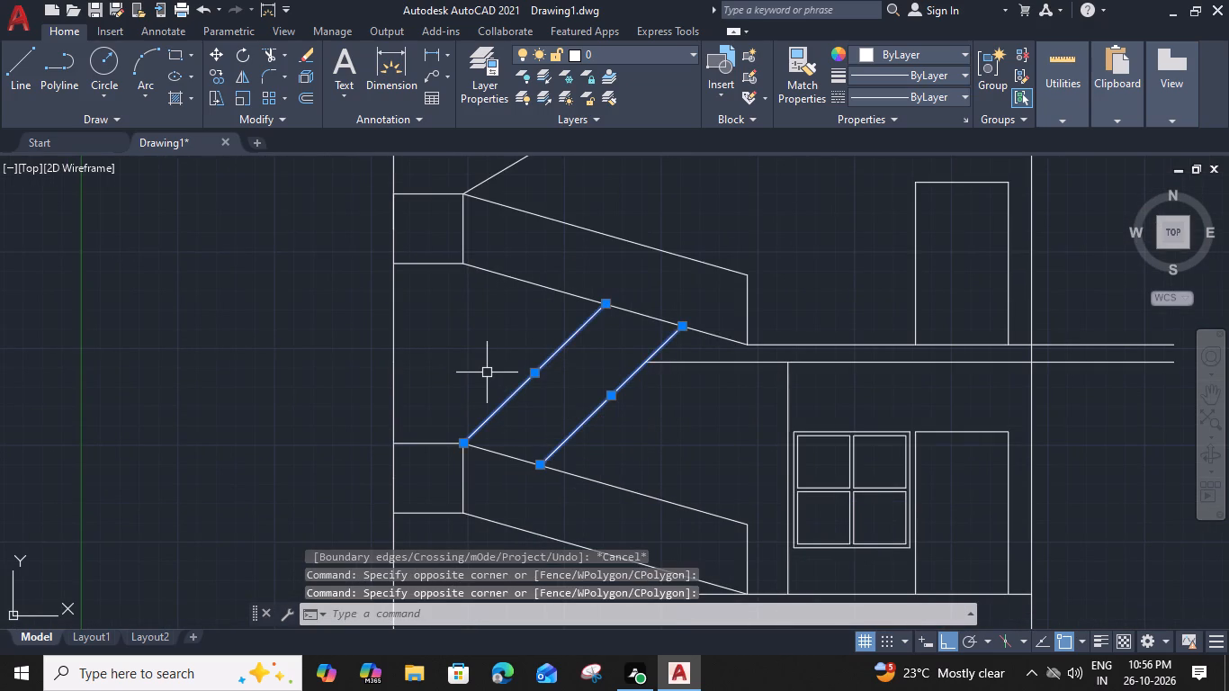
pyautogui.press('c')
pyautogui.press('o')
pyautogui.press('space')
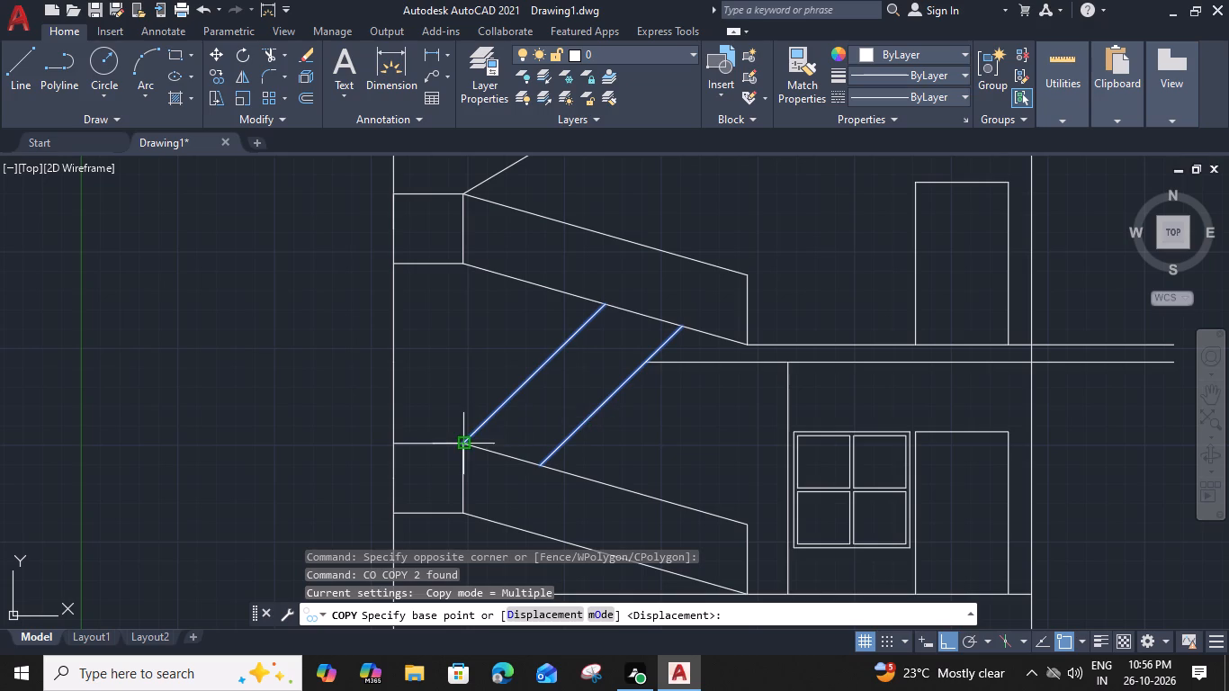
pyautogui.click(469, 438)
pyautogui.moveTo(480, 277); pyautogui.dragTo(471, 407, button='middle')
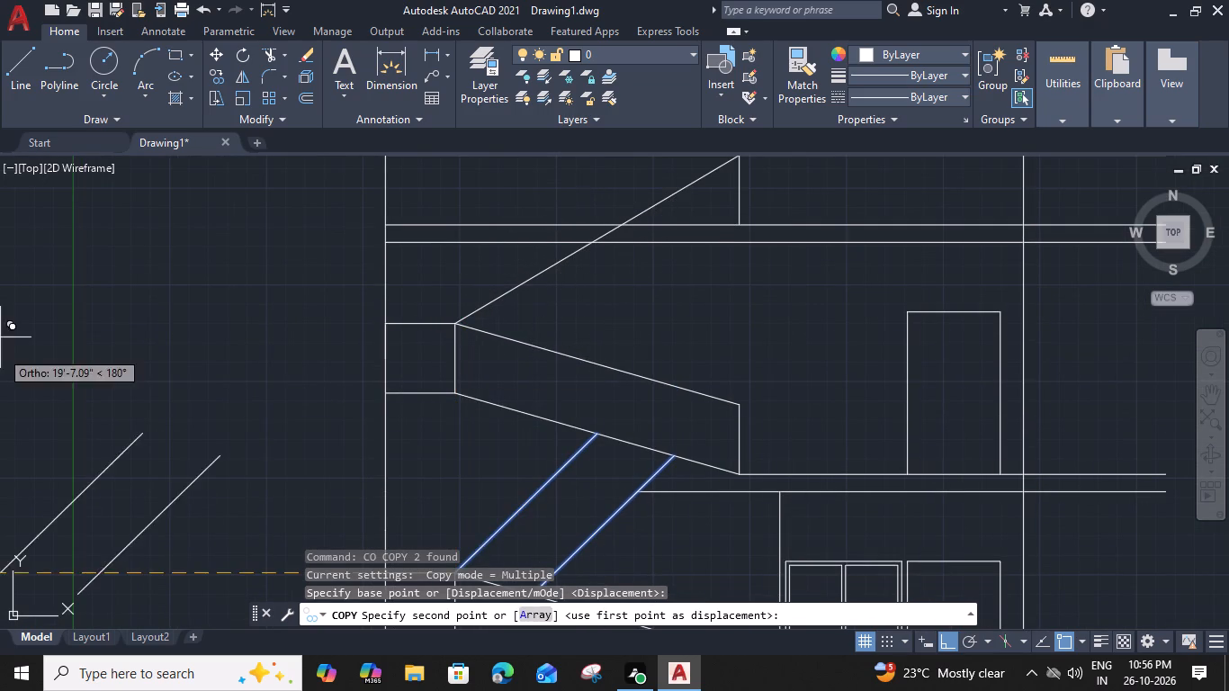
pyautogui.click(460, 322)
pyautogui.press('Escape')
# Erase the original sloping line running from the first-floor landing to the top of the parapet's short vertical.
pyautogui.click(512, 291)
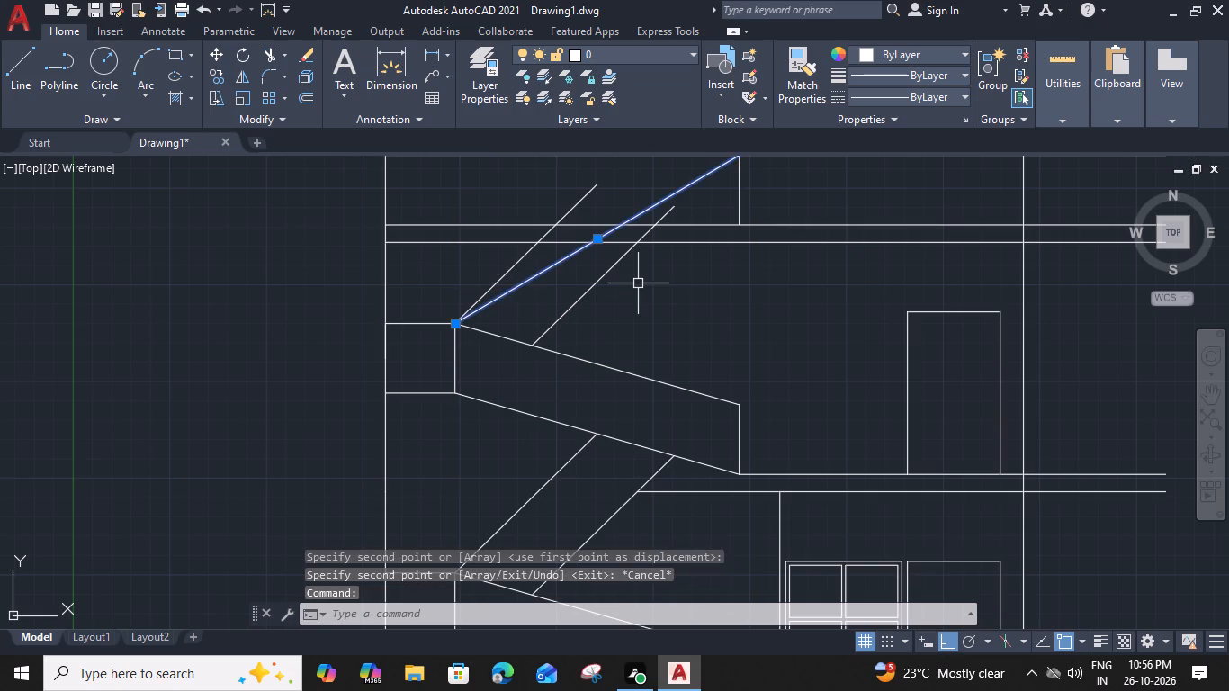
pyautogui.press('Delete')
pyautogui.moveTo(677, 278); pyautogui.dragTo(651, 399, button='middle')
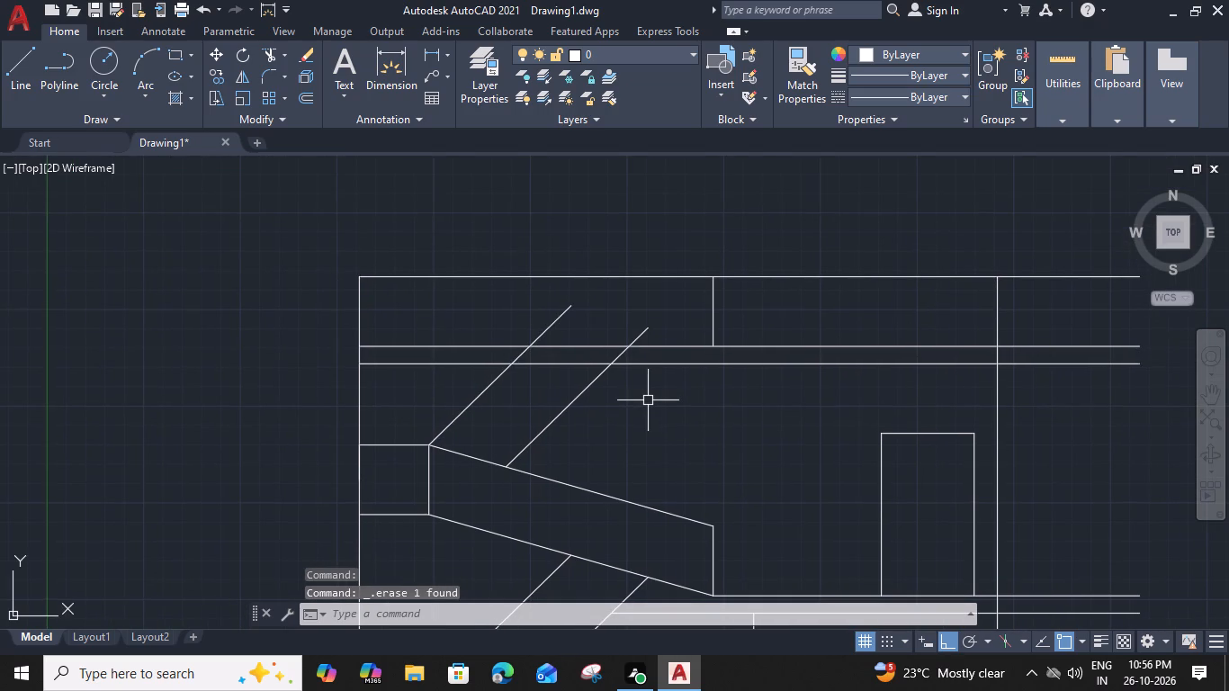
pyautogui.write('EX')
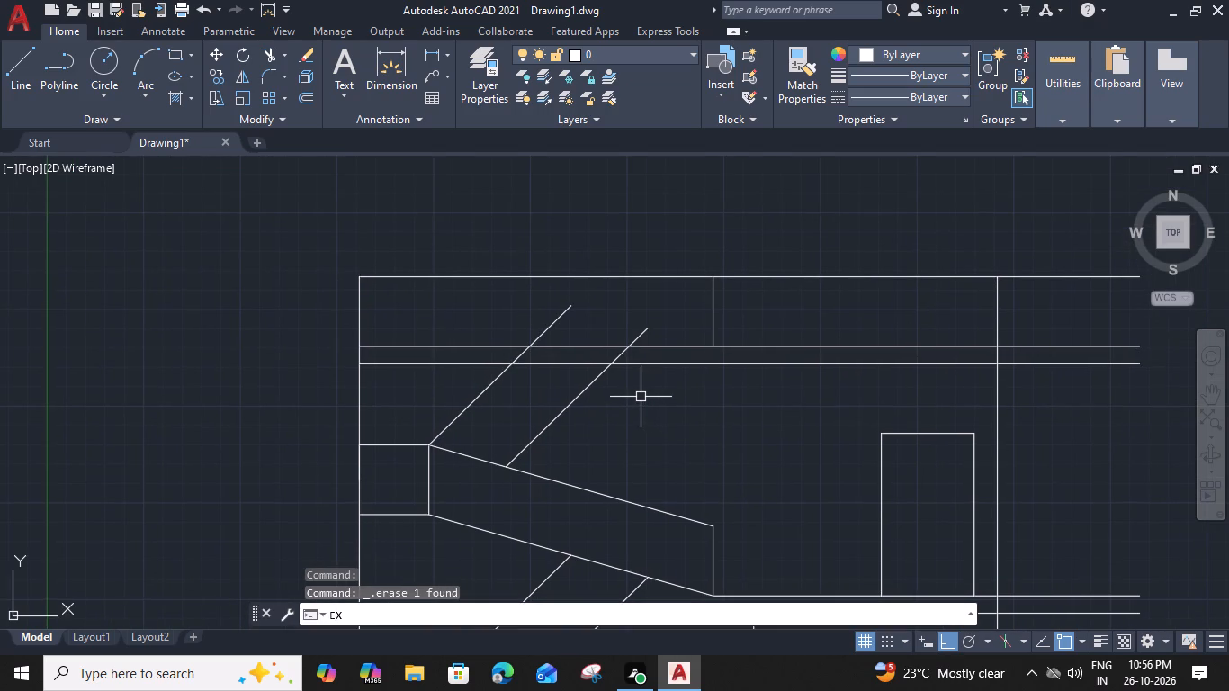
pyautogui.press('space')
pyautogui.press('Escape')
# Stretch the copied sloping lines' upper ends to the parapet's short vertical, the lower line to its foot and the upper line to its top.
pyautogui.click(595, 377)
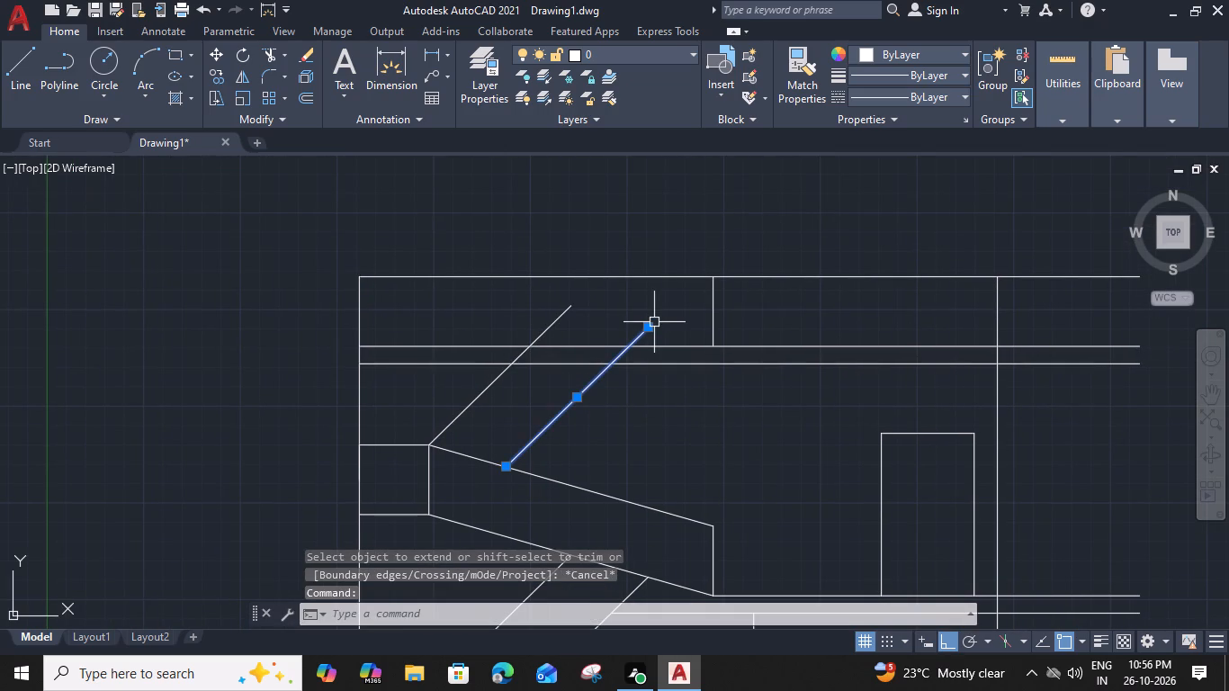
pyautogui.click(650, 324)
pyautogui.click(711, 348)
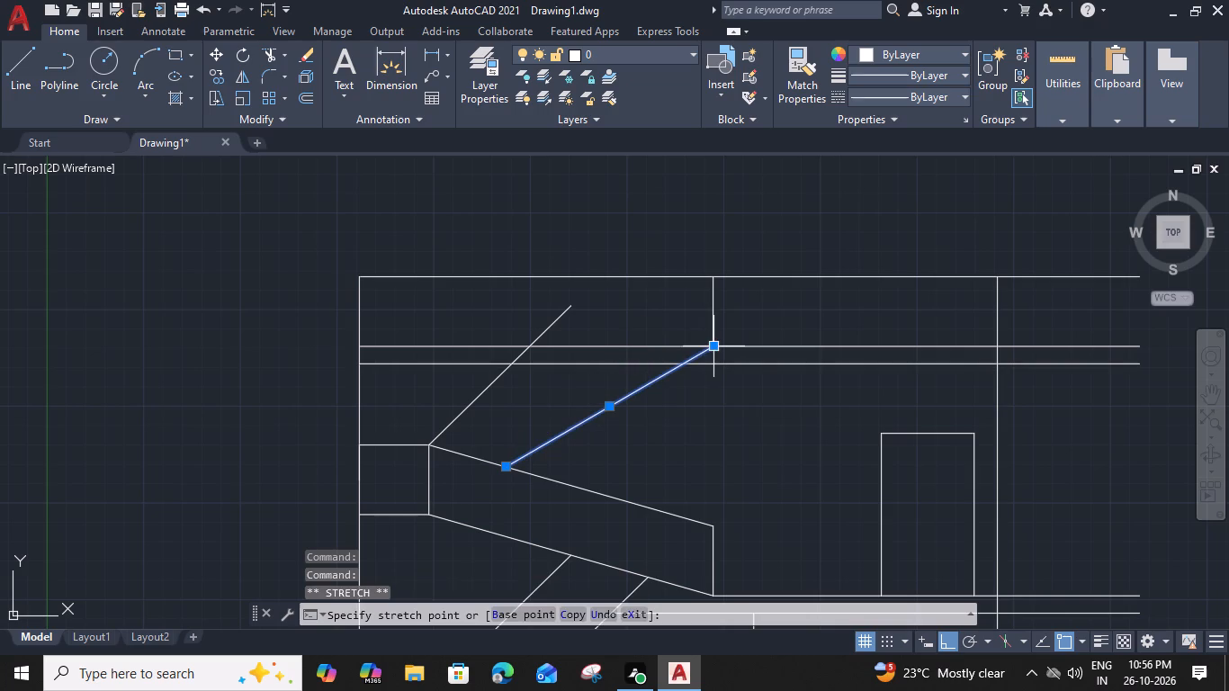
pyautogui.click(568, 309)
pyautogui.click(574, 307)
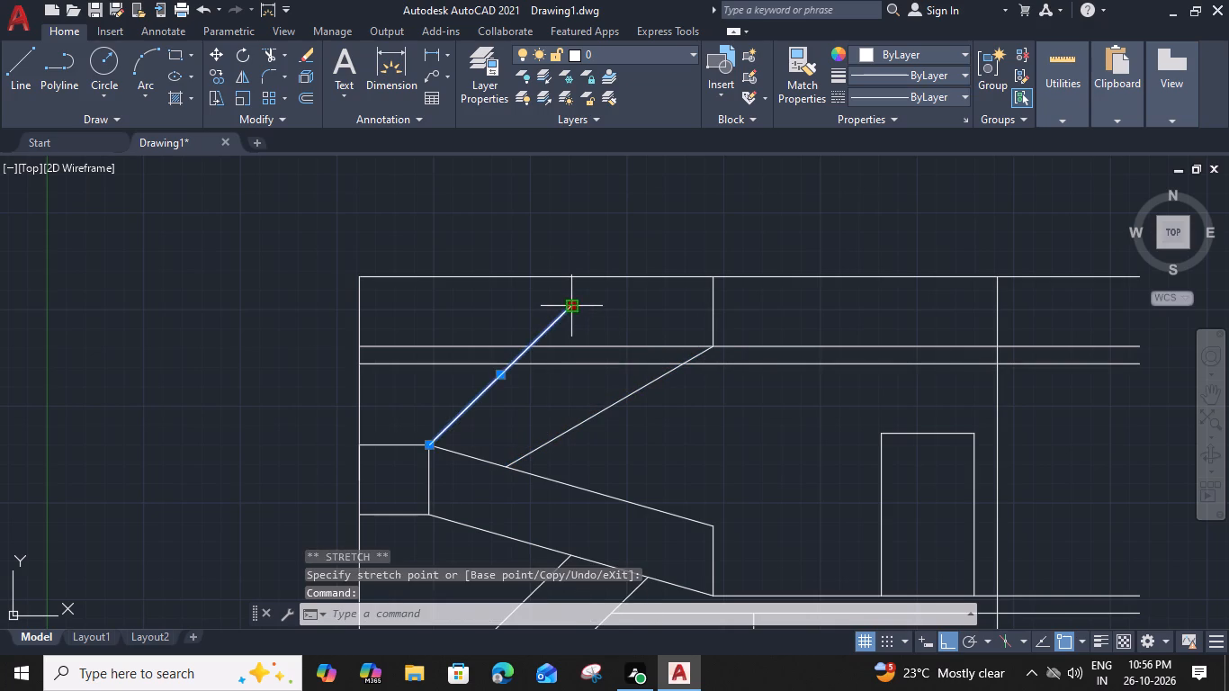
pyautogui.click(715, 275)
pyautogui.press('Escape')
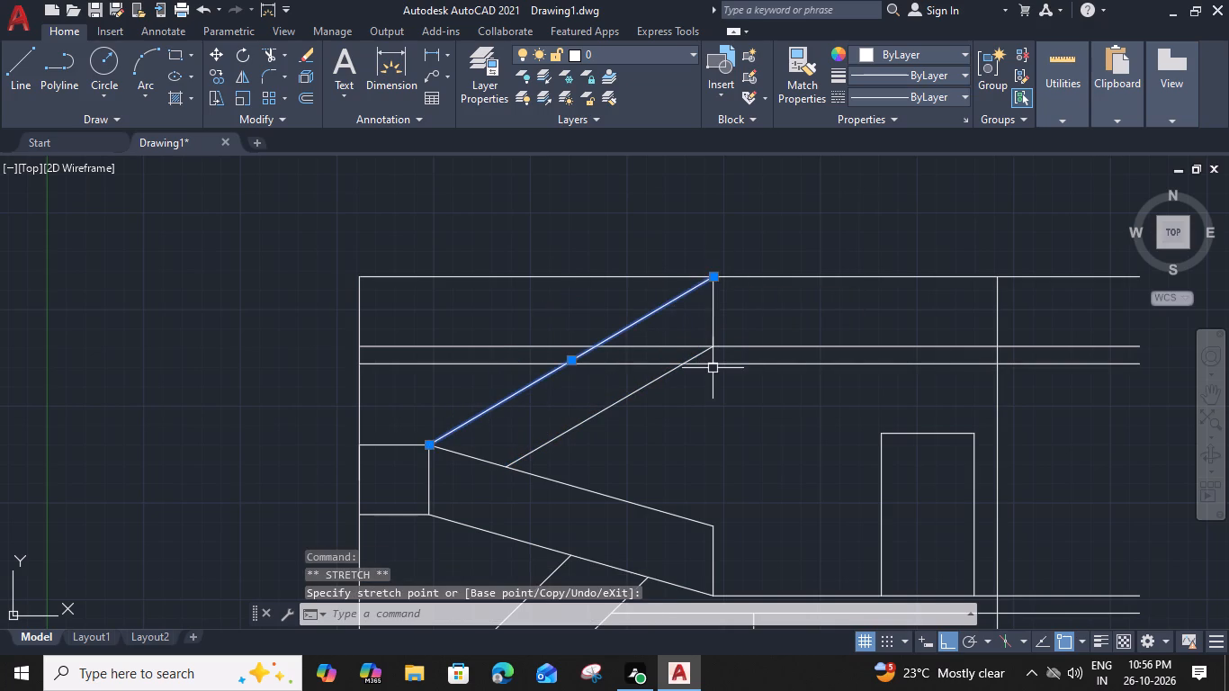
pyautogui.scroll(-2, 713, 368)
pyautogui.moveTo(719, 370); pyautogui.dragTo(704, 322, button='middle')
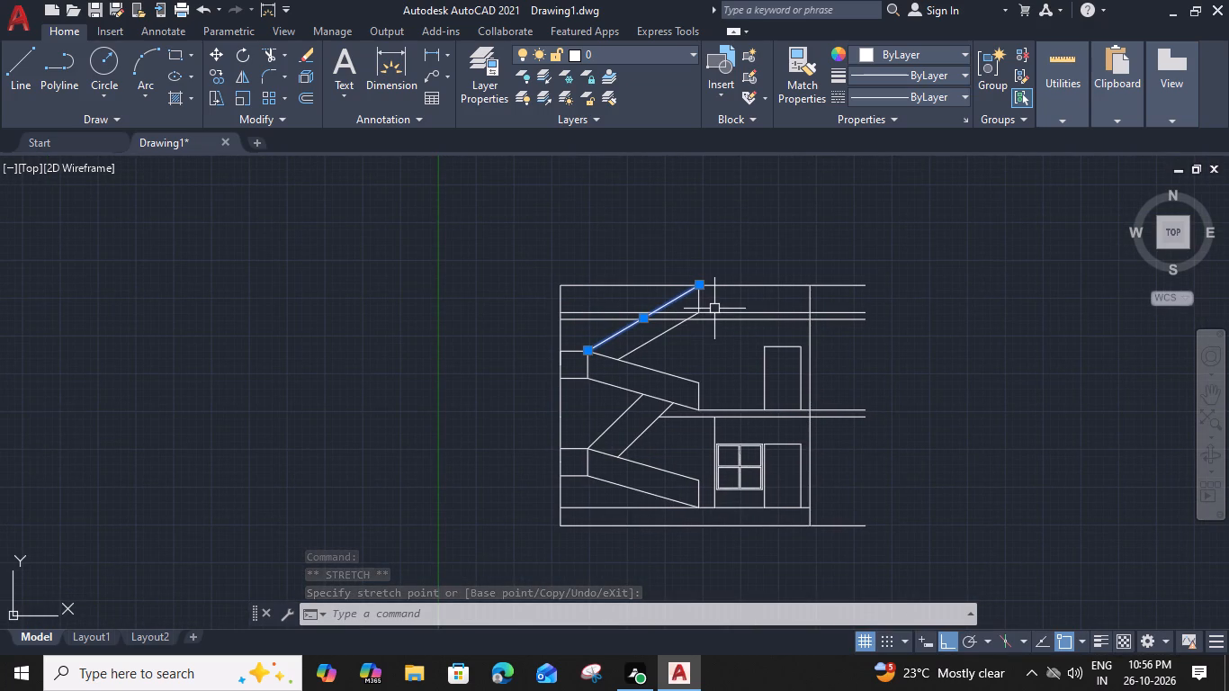
pyautogui.press('Escape')
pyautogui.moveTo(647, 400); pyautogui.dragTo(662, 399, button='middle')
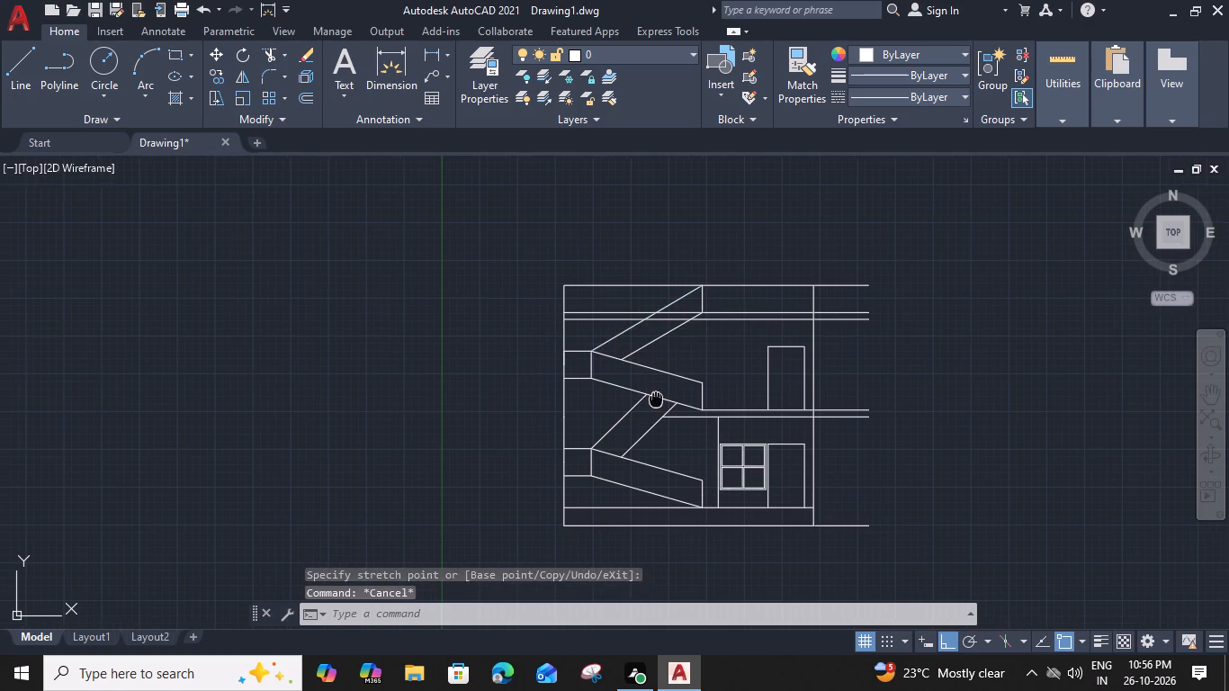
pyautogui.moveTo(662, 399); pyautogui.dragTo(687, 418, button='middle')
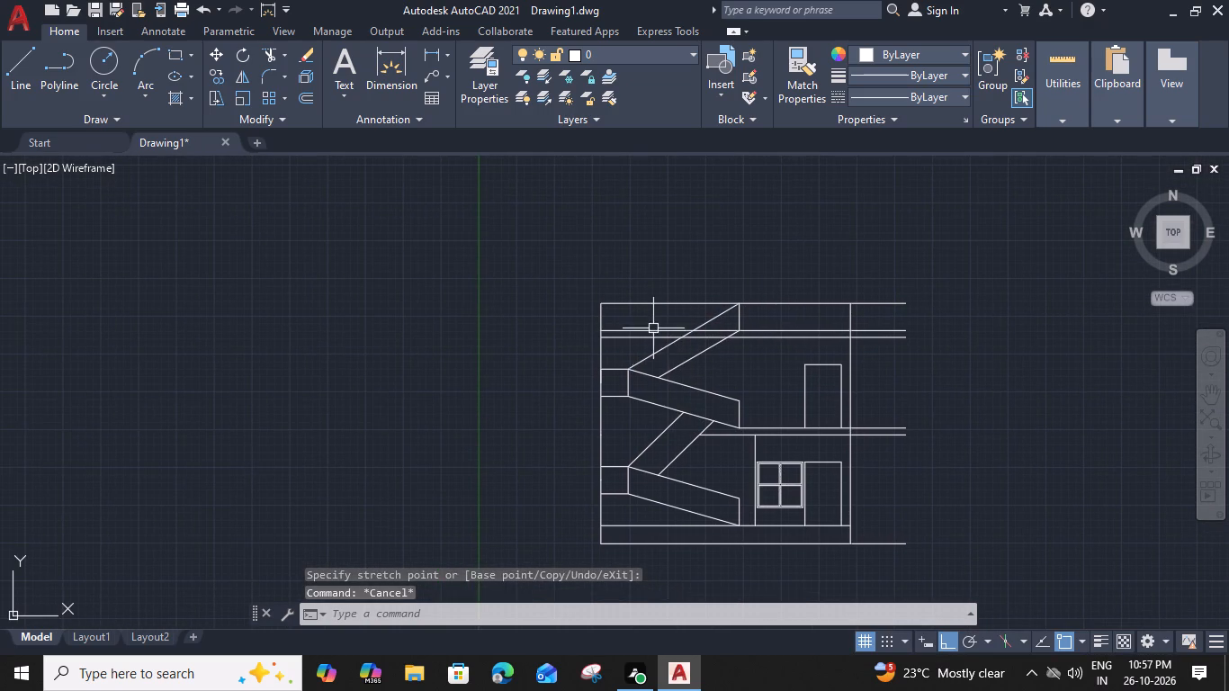
# Trim the two roof level lines to the left of and inside the upper upward stair flight.
pyautogui.write('TR')
pyautogui.press('space')
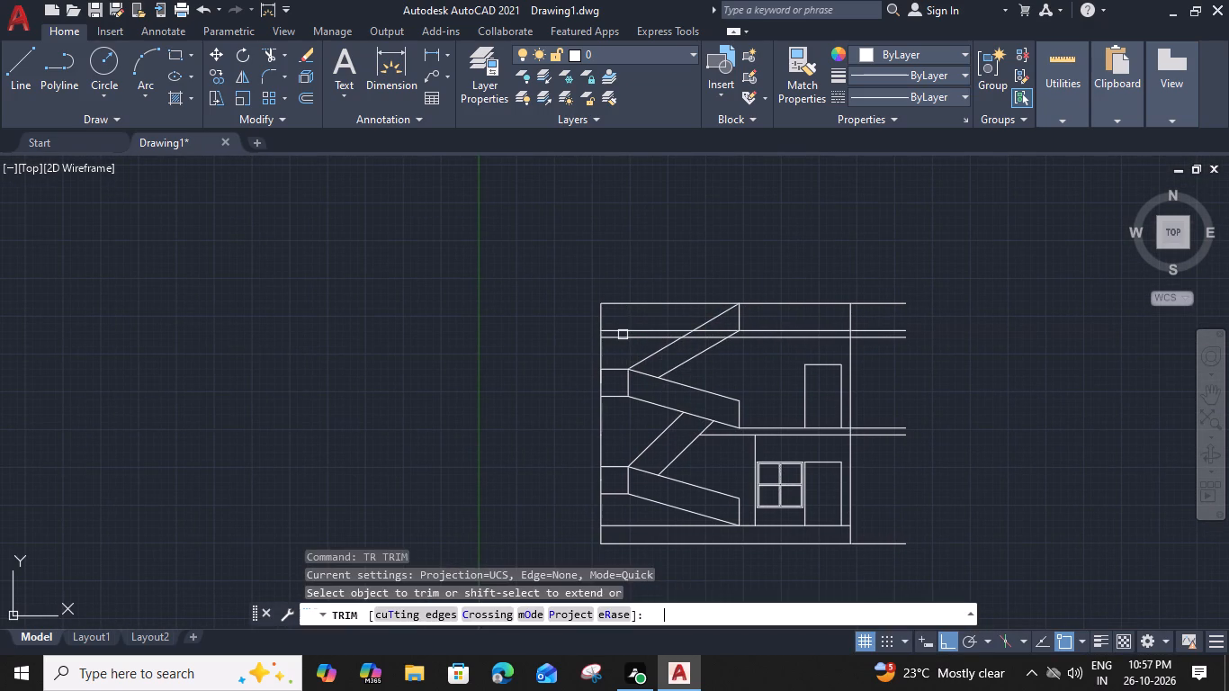
pyautogui.click(632, 346)
pyautogui.click(649, 322)
pyautogui.scroll(1, 717, 336)
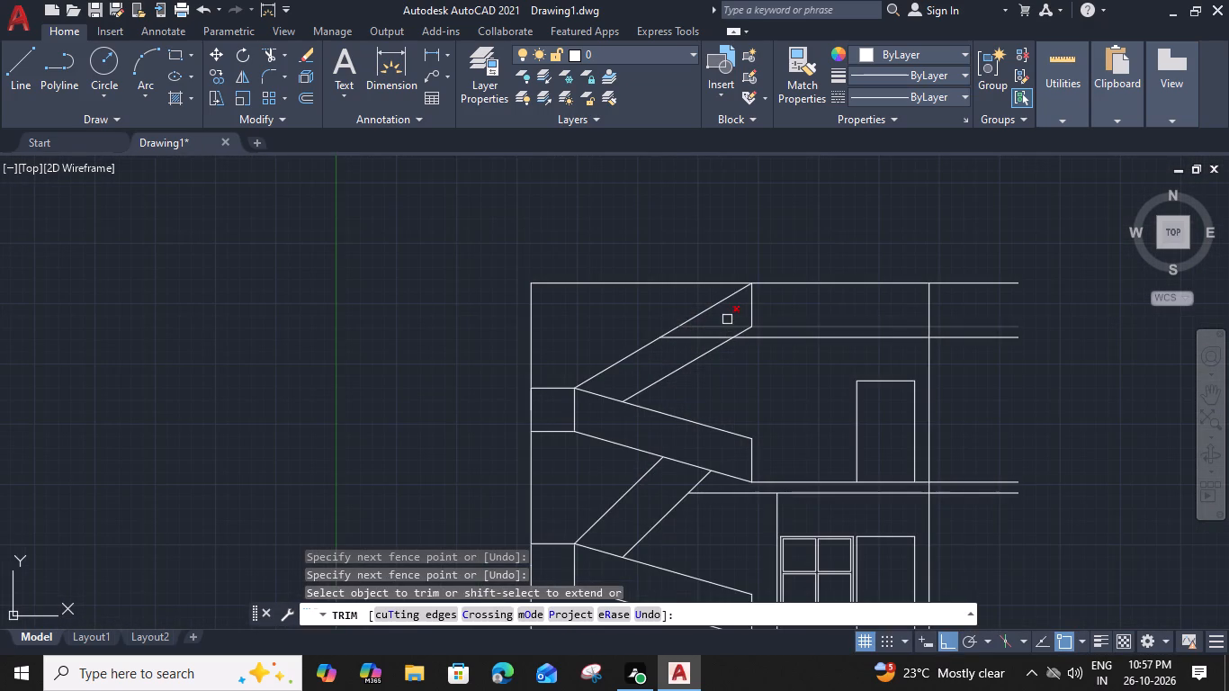
pyautogui.click(730, 316)
pyautogui.click(694, 351)
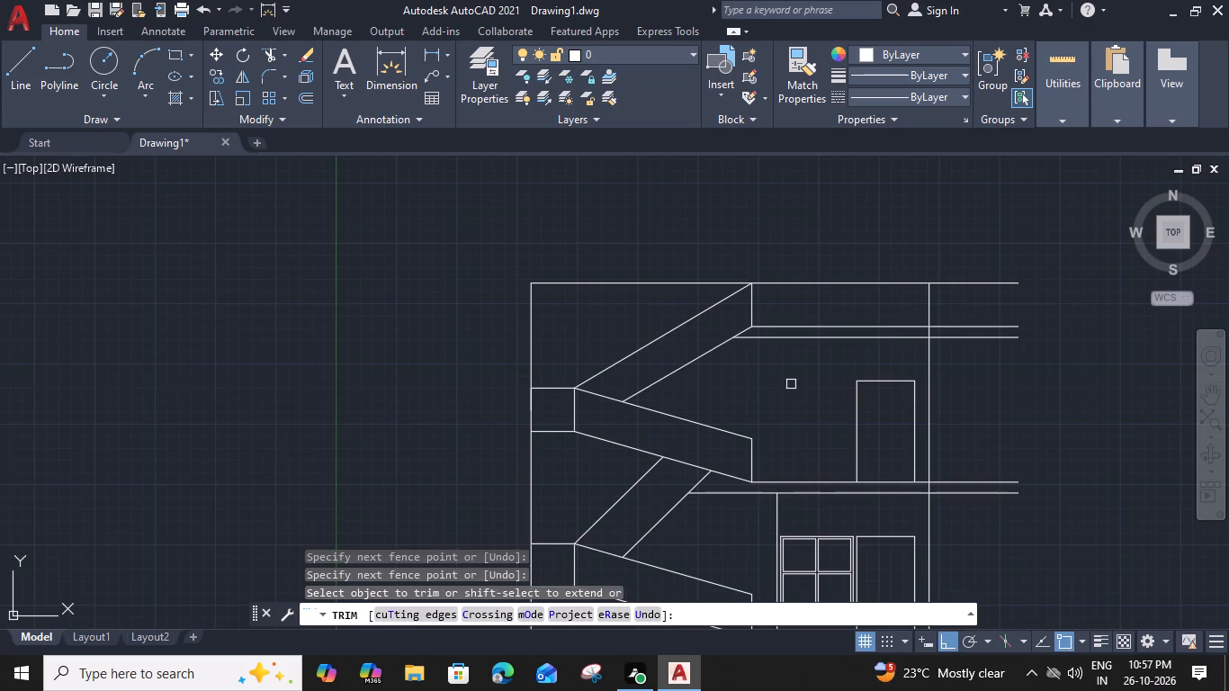
pyautogui.press('Escape')
# Offset the elevation's right wall line 3' outward to the right.
pyautogui.moveTo(982, 346); pyautogui.dragTo(930, 328, button='middle')
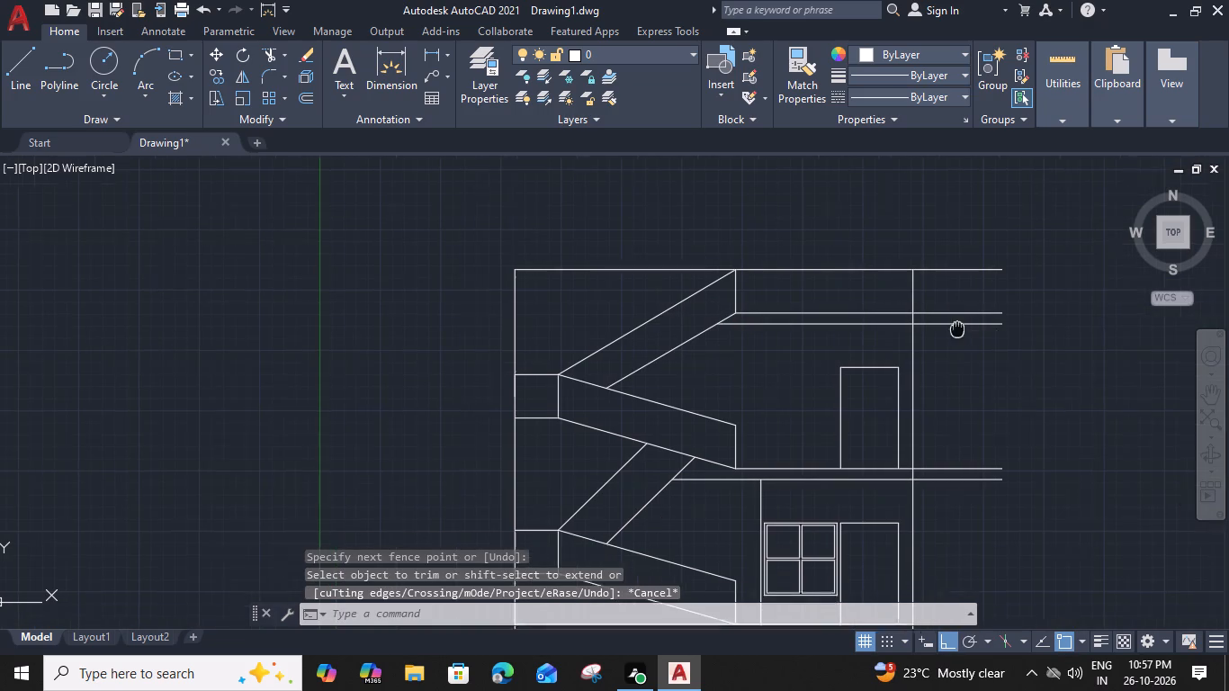
pyautogui.moveTo(930, 328); pyautogui.dragTo(833, 328, button='middle')
pyautogui.click(779, 280)
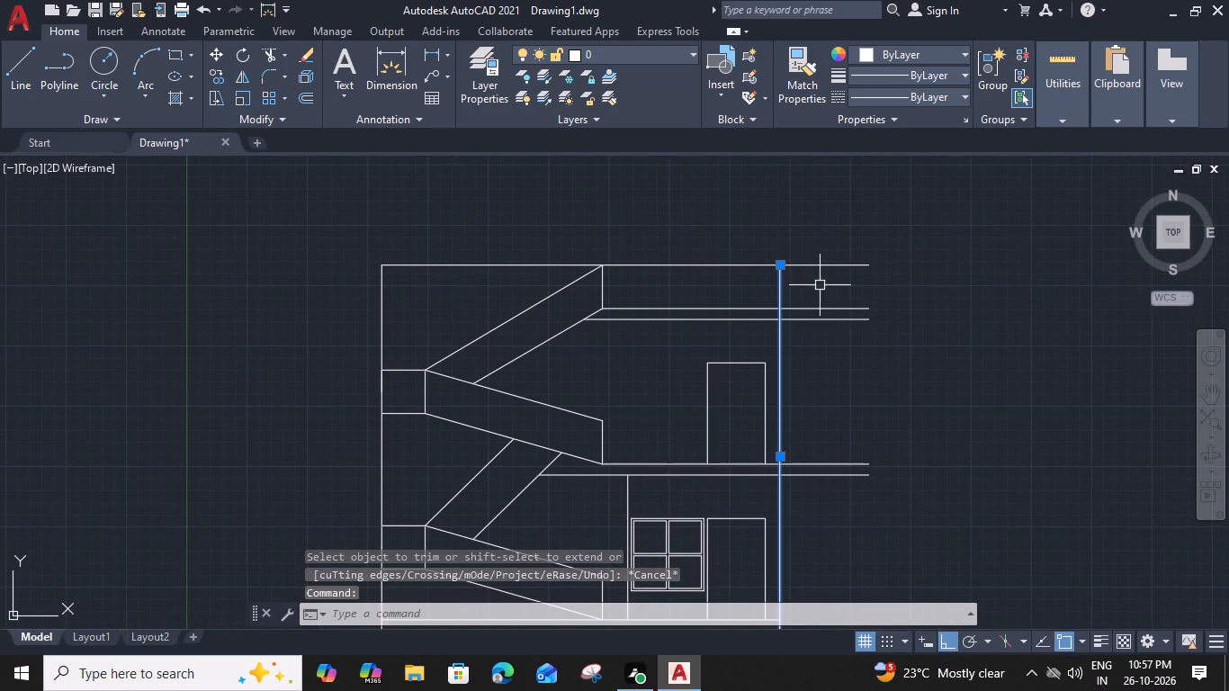
pyautogui.write('O')
pyautogui.press('space')
pyautogui.write("3'")
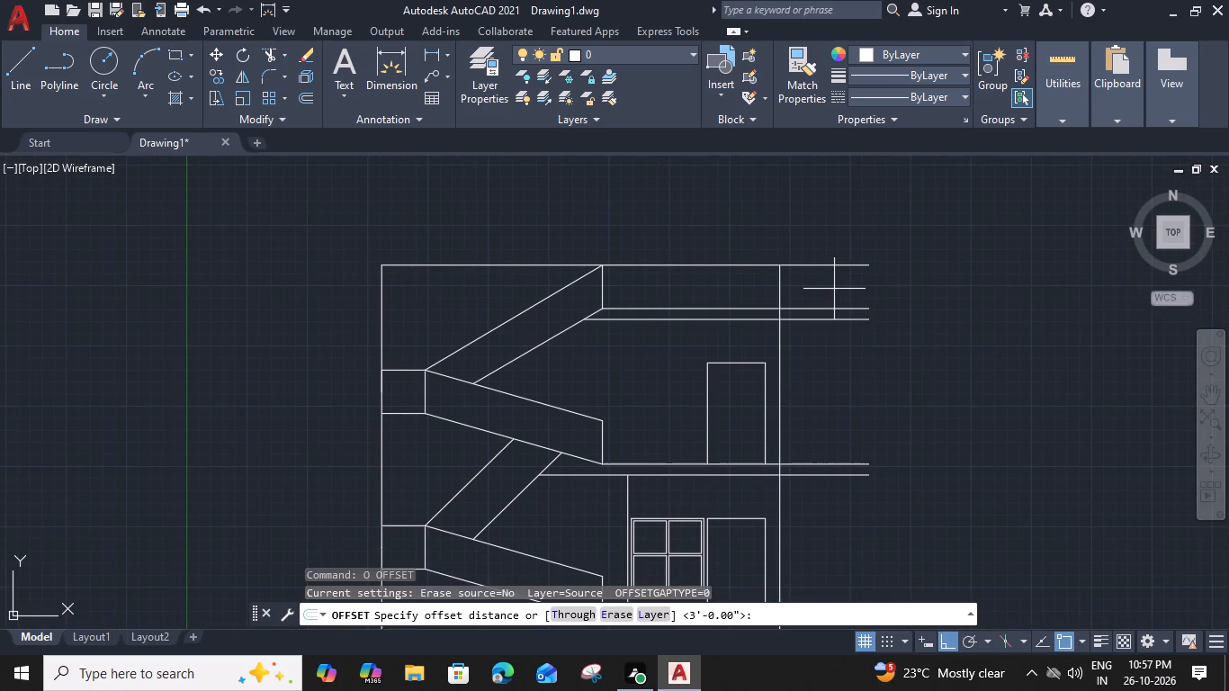
pyautogui.press('space')
pyautogui.click(861, 306)
pyautogui.press('Escape')
# Trim all horizontals beyond the new outer vertical, plus the roof and first-floor upper level lines between it and the right wall.
pyautogui.write('TR')
pyautogui.press('space')
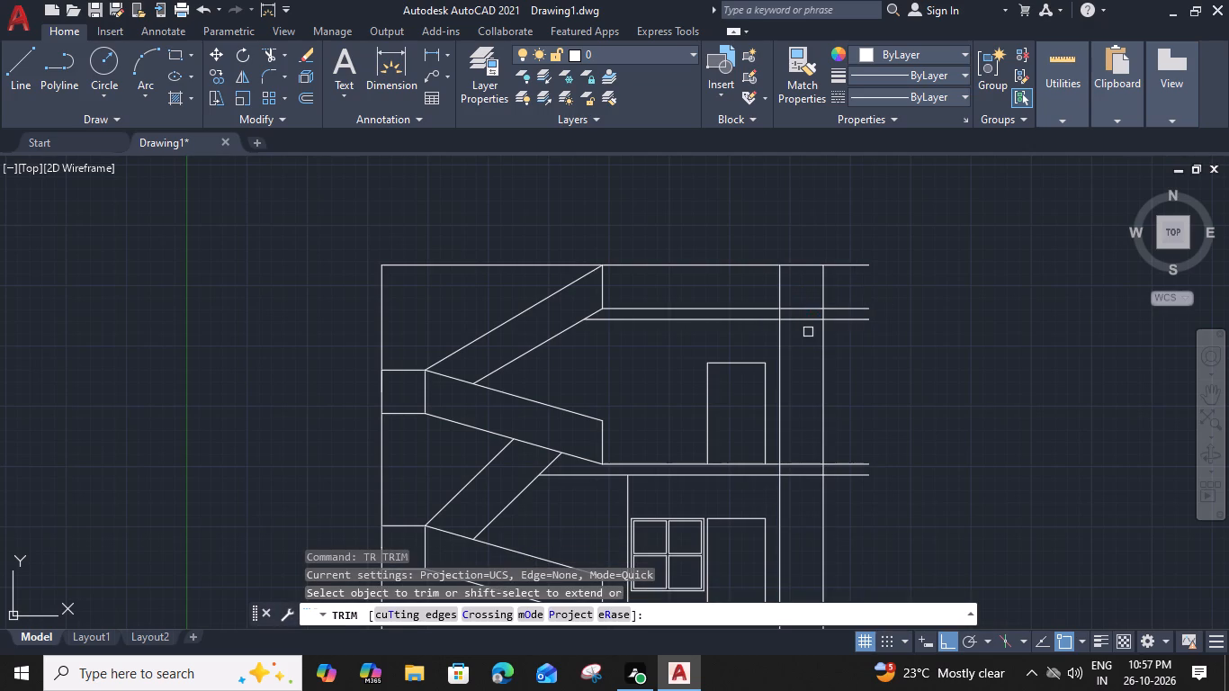
pyautogui.click(807, 312)
pyautogui.click(839, 256)
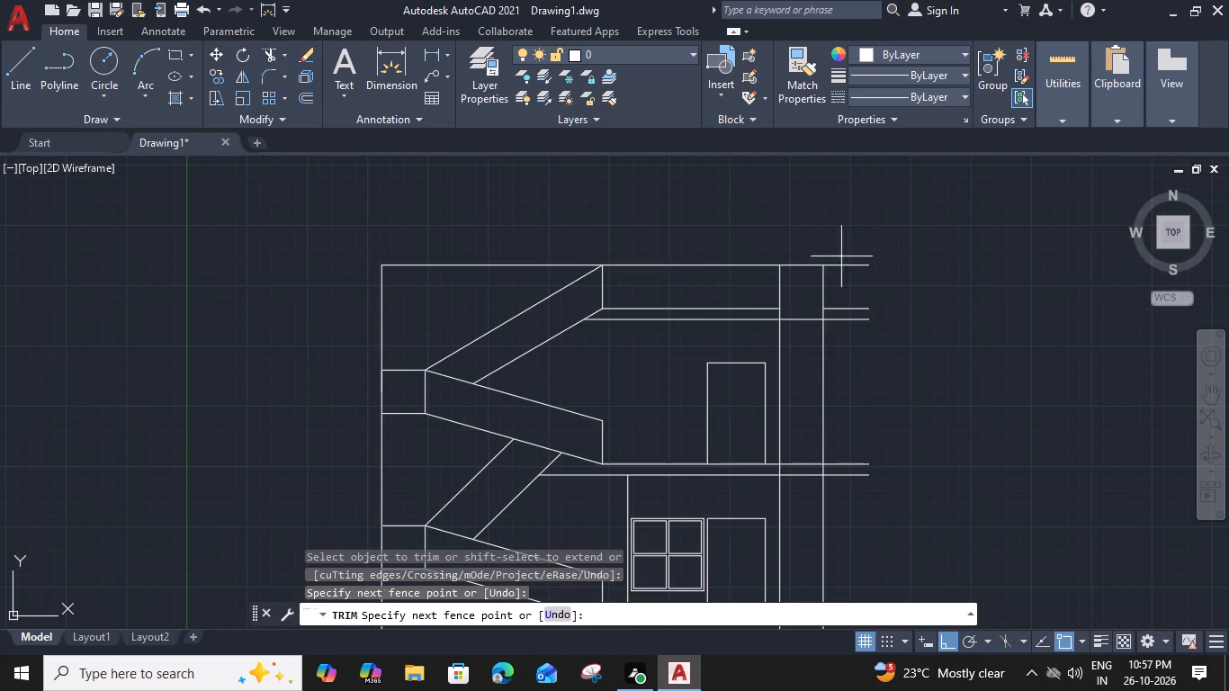
pyautogui.moveTo(858, 492); pyautogui.dragTo(803, 220, button='middle')
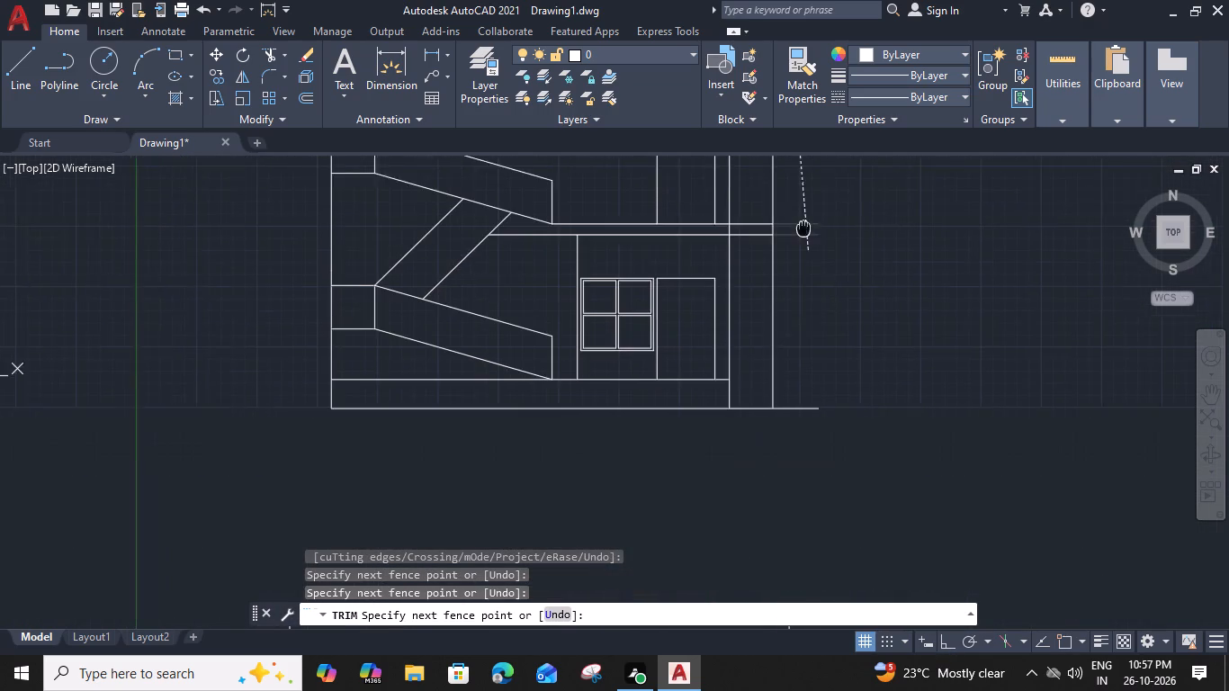
pyautogui.click(790, 379)
pyautogui.moveTo(797, 297); pyautogui.dragTo(785, 467, button='middle')
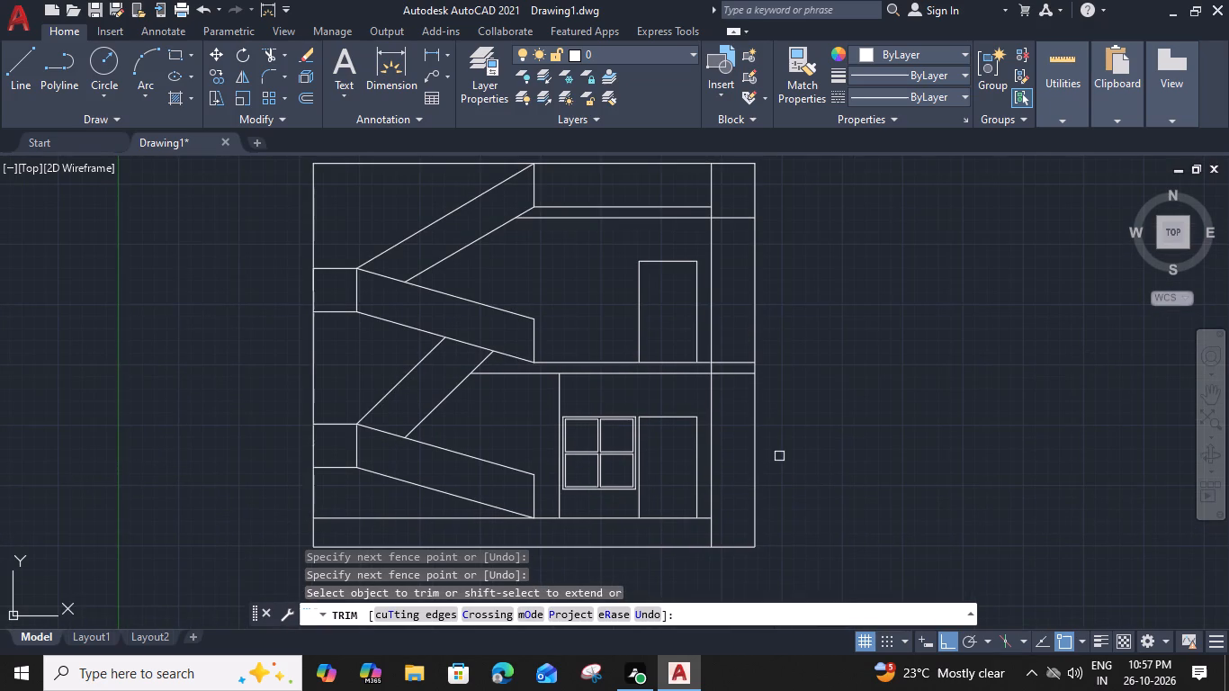
pyautogui.click(738, 360)
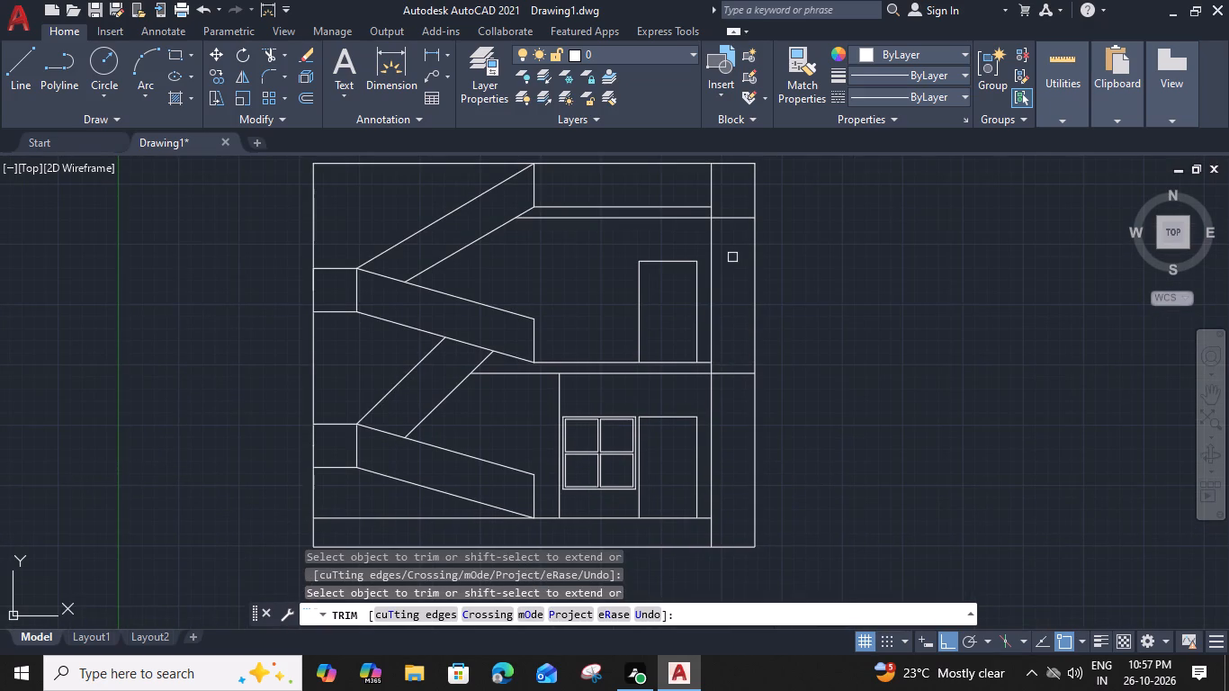
pyautogui.press('Escape')
# Trim the outer vertical between the roof slab's lower line and the first-floor slab's lower line.
pyautogui.moveTo(741, 257); pyautogui.dragTo(748, 274, button='middle')
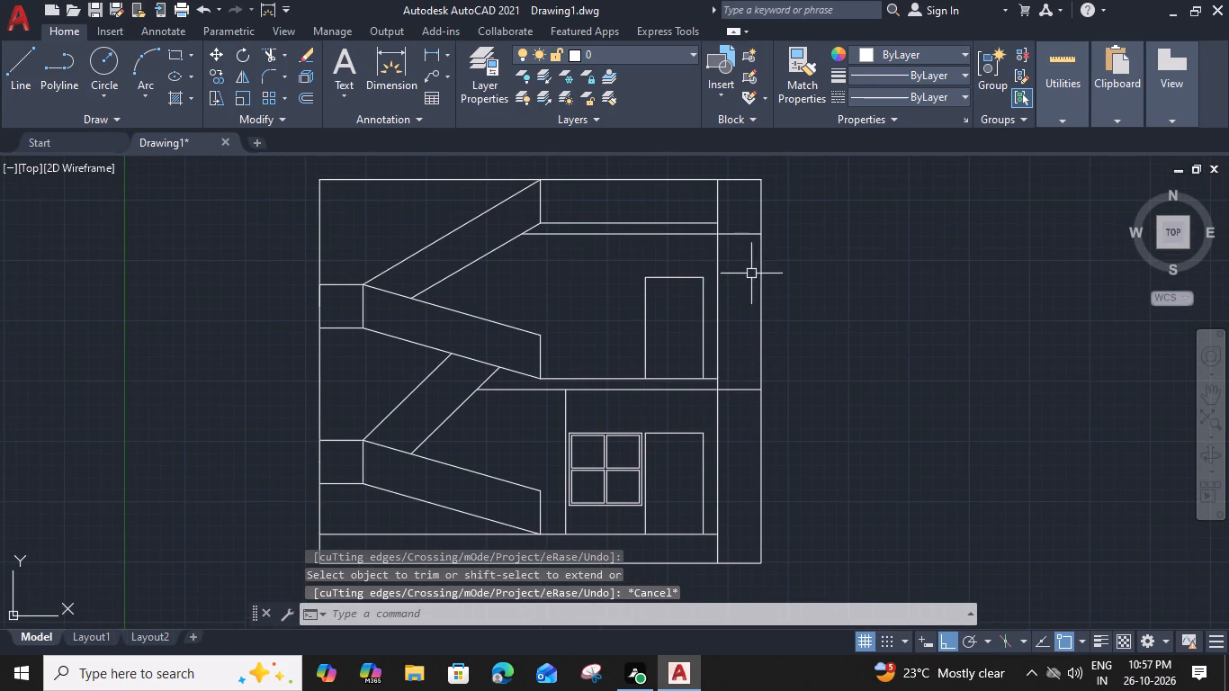
pyautogui.write('TR')
pyautogui.press('space')
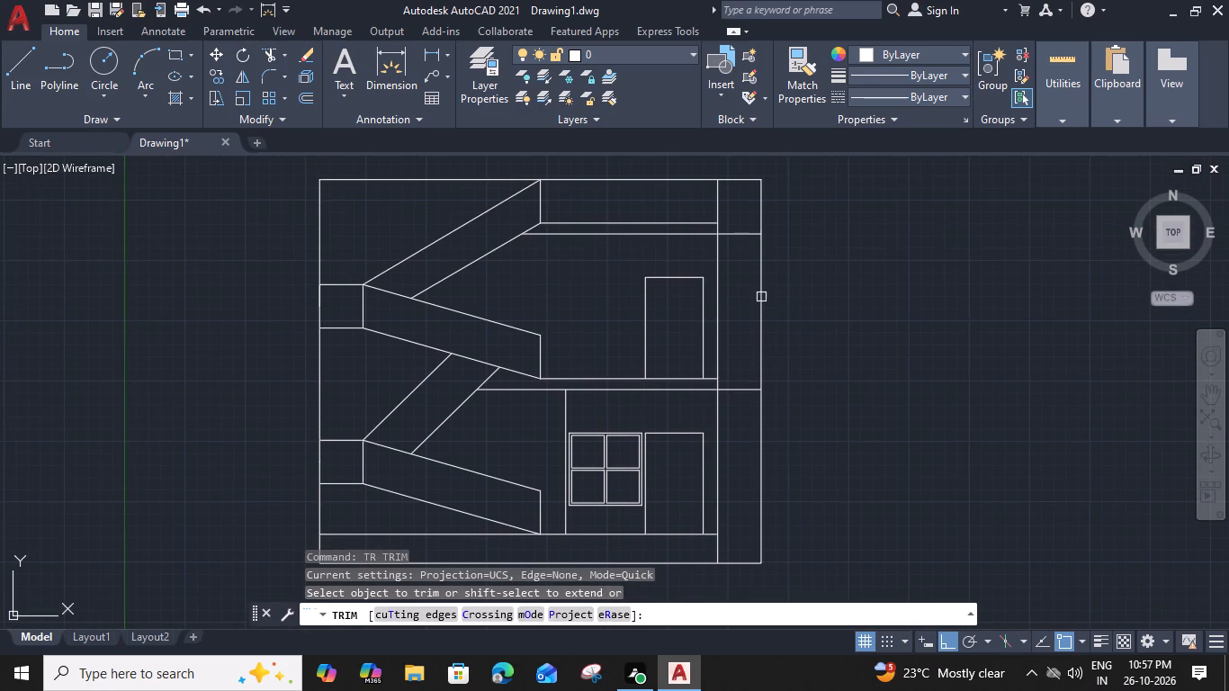
pyautogui.click(759, 295)
pyautogui.moveTo(788, 446); pyautogui.dragTo(796, 390, button='middle')
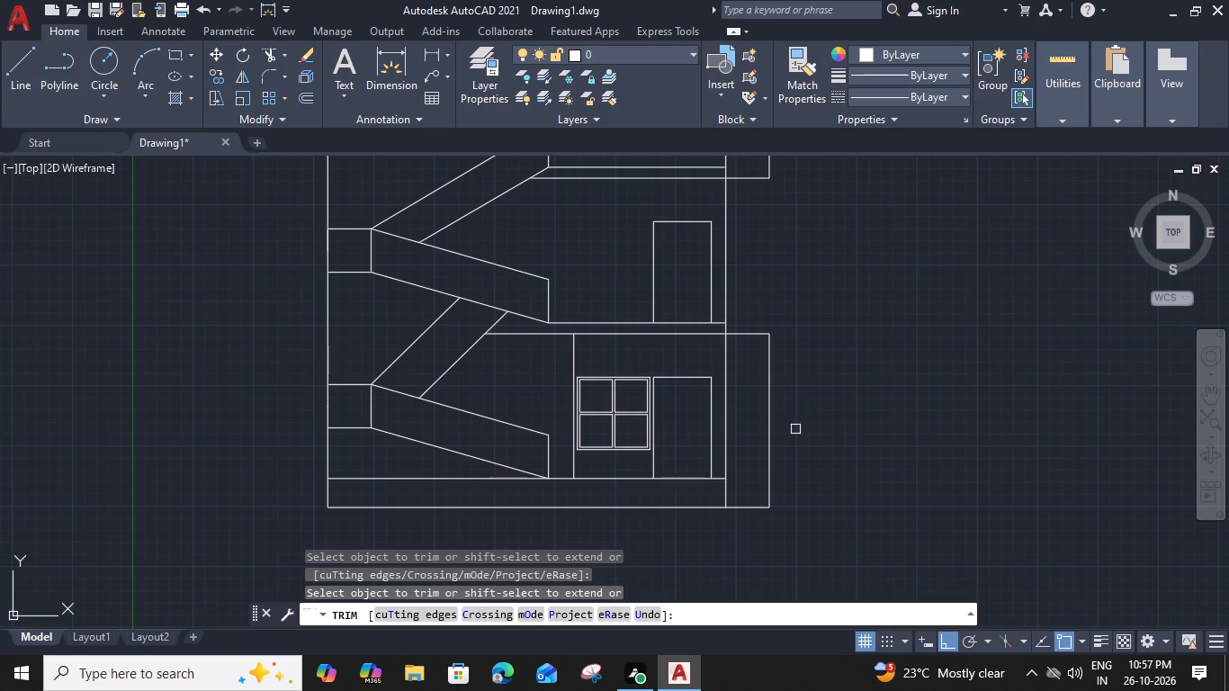
pyautogui.press('Escape')
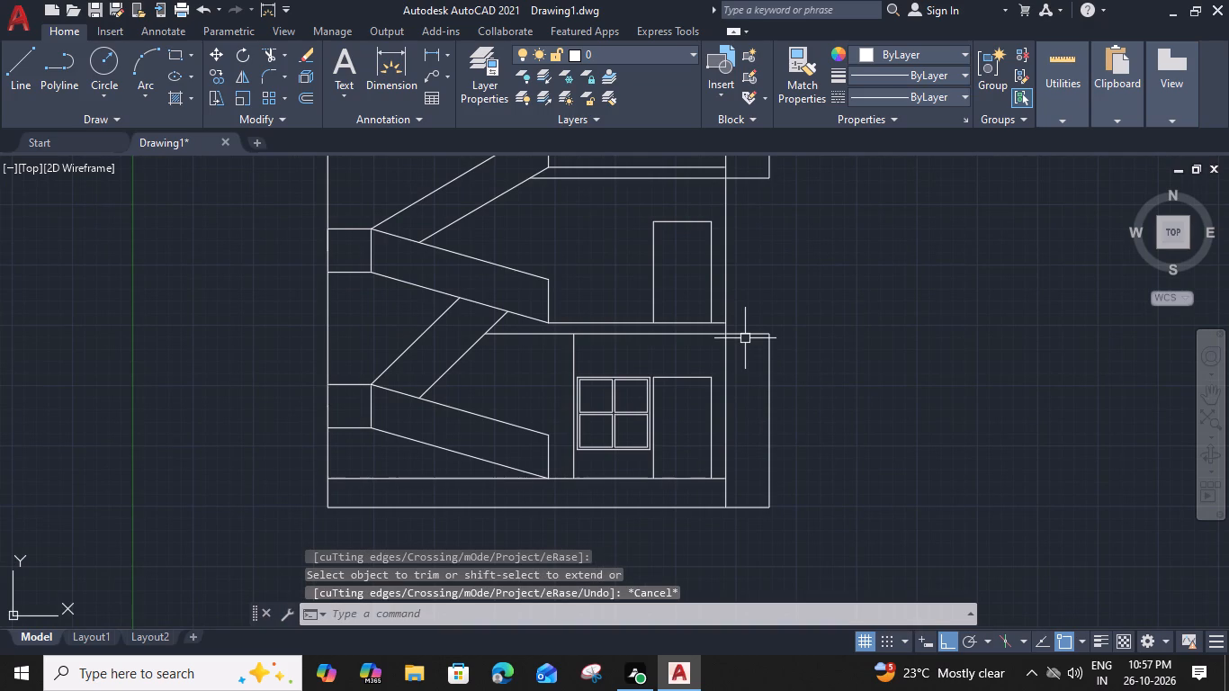
# Offset the first-floor slab's lower line 3' upward as the parapet top.
pyautogui.moveTo(745, 297); pyautogui.dragTo(750, 376, button='middle')
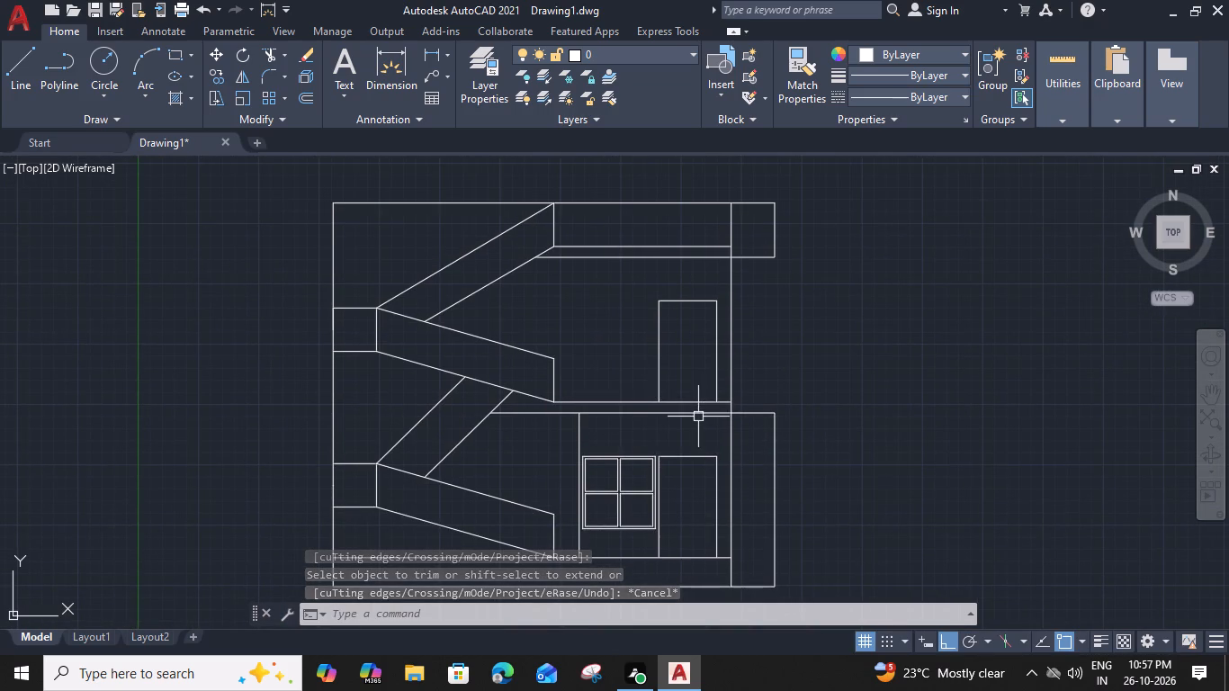
pyautogui.click(698, 416)
pyautogui.write('O')
pyautogui.press('space')
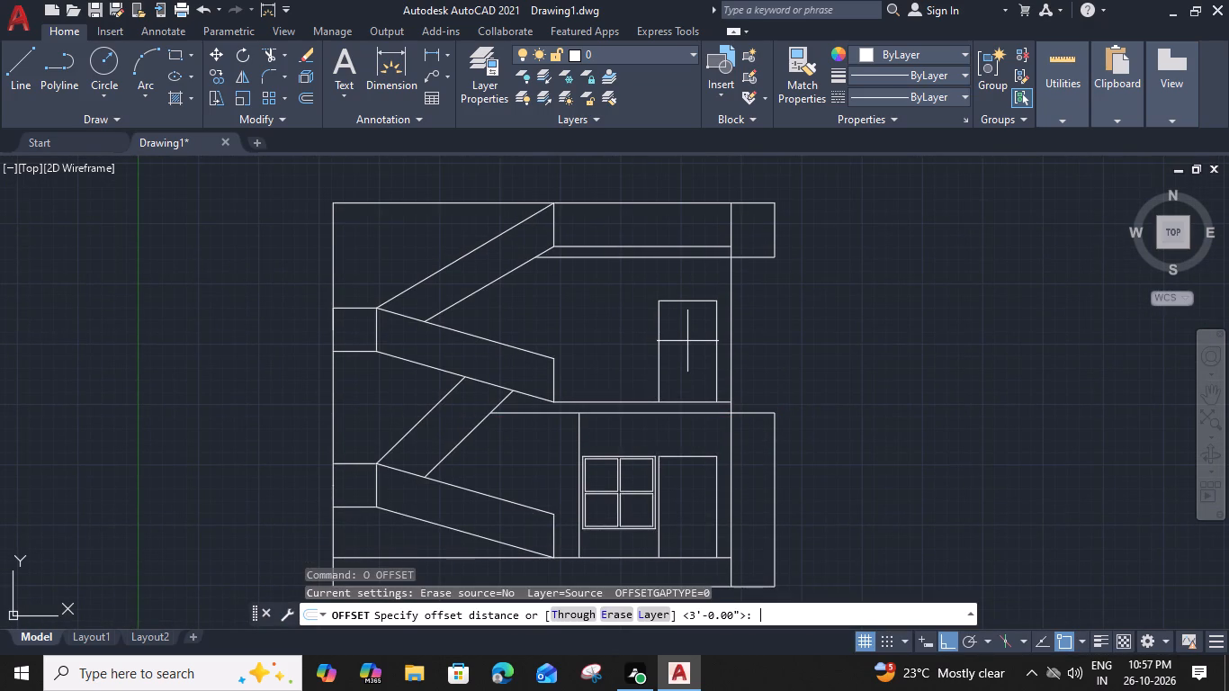
pyautogui.press('3')
pyautogui.press("'")
pyautogui.press('space')
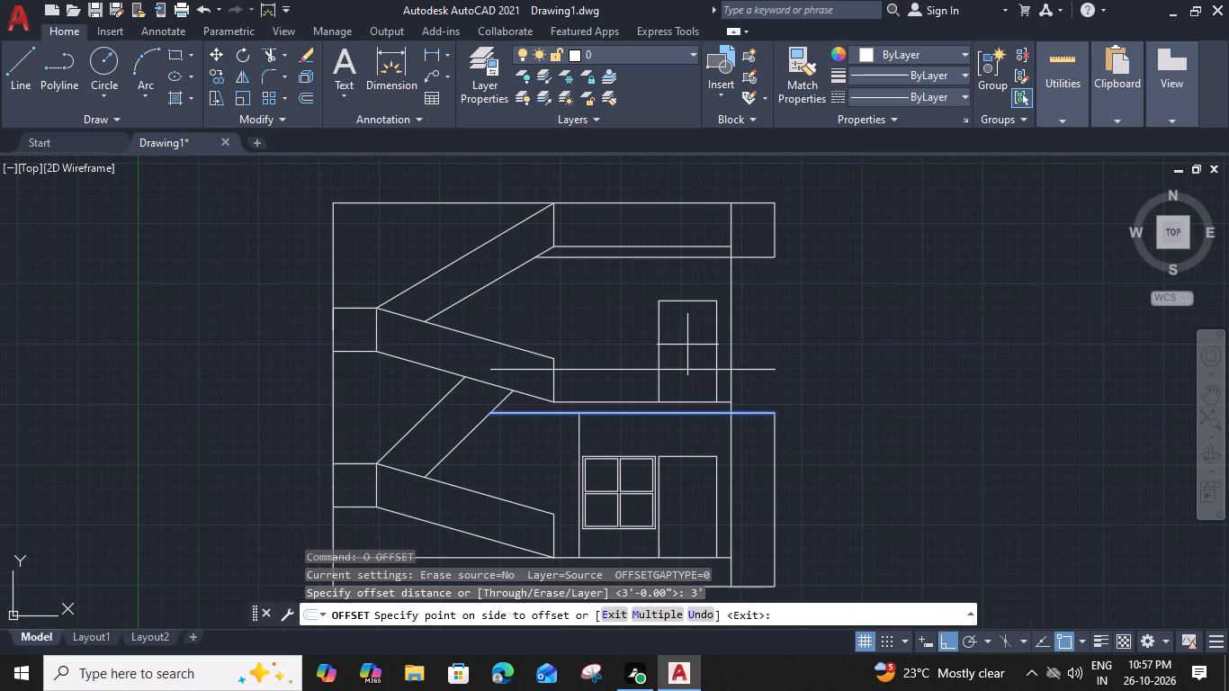
pyautogui.click(690, 334)
pyautogui.press('Escape')
# Trim away the old first-floor upper level line, the door jambs below the parapet top, and the parapet line left of the stair's foot.
pyautogui.write('TR')
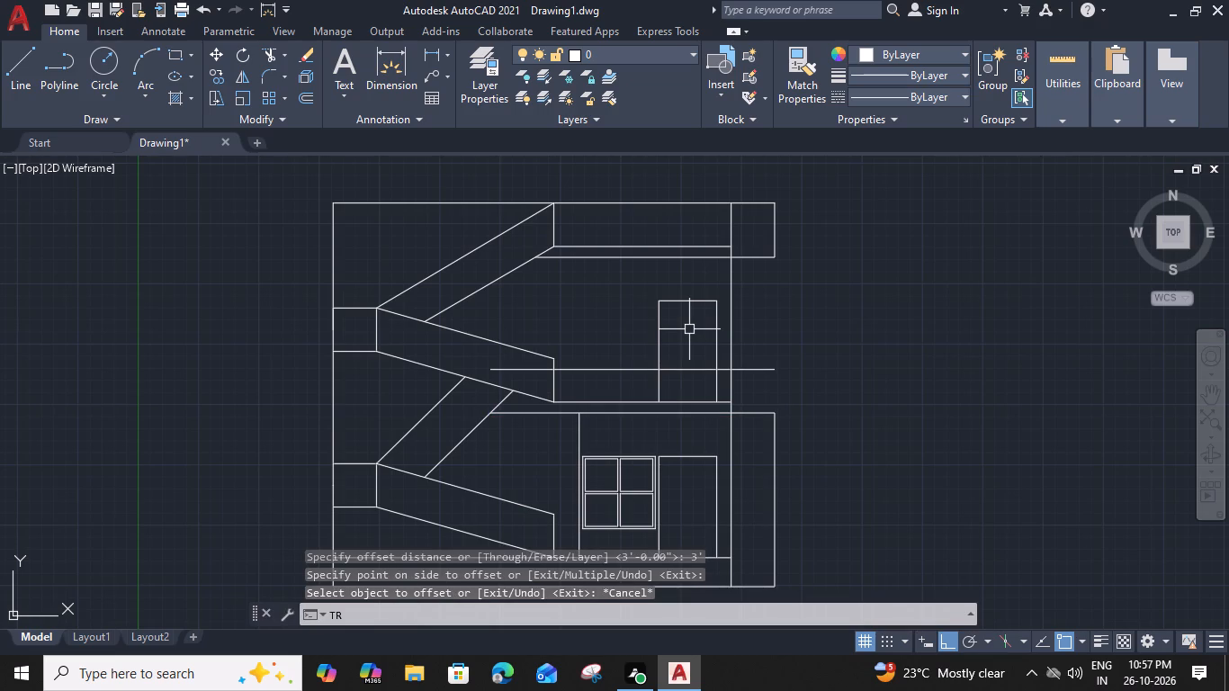
pyautogui.press('space')
pyautogui.click(587, 399)
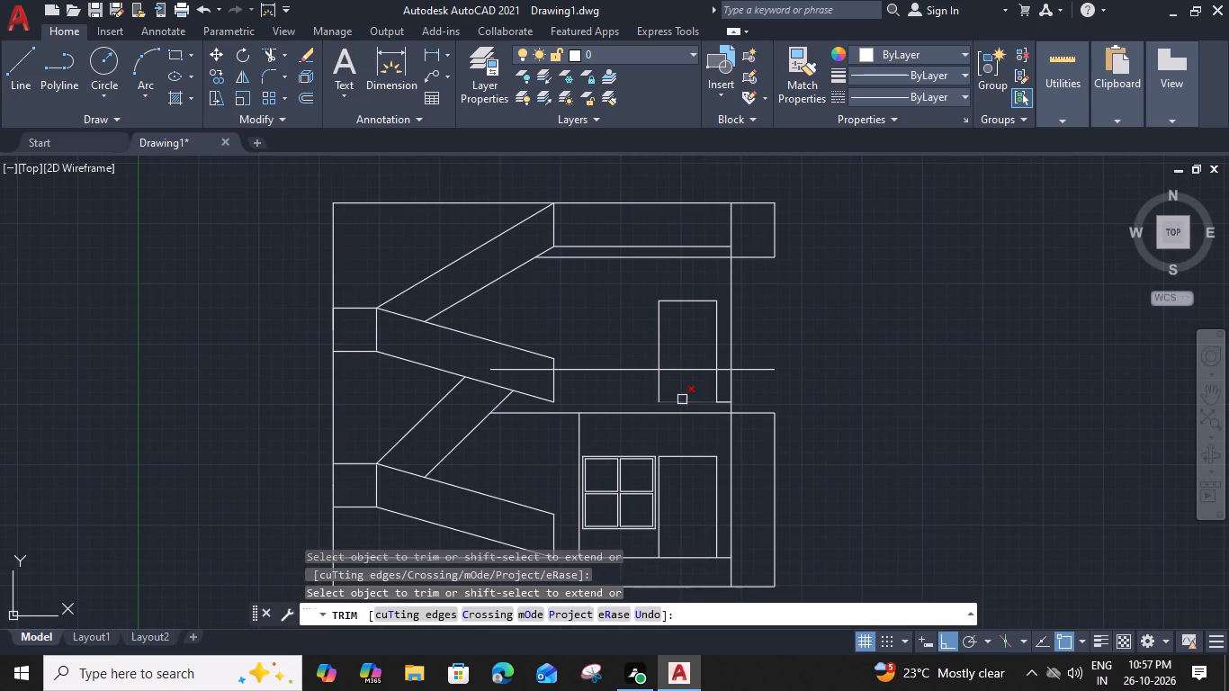
pyautogui.click(684, 400)
pyautogui.scroll(2, 719, 400)
pyautogui.click(729, 408)
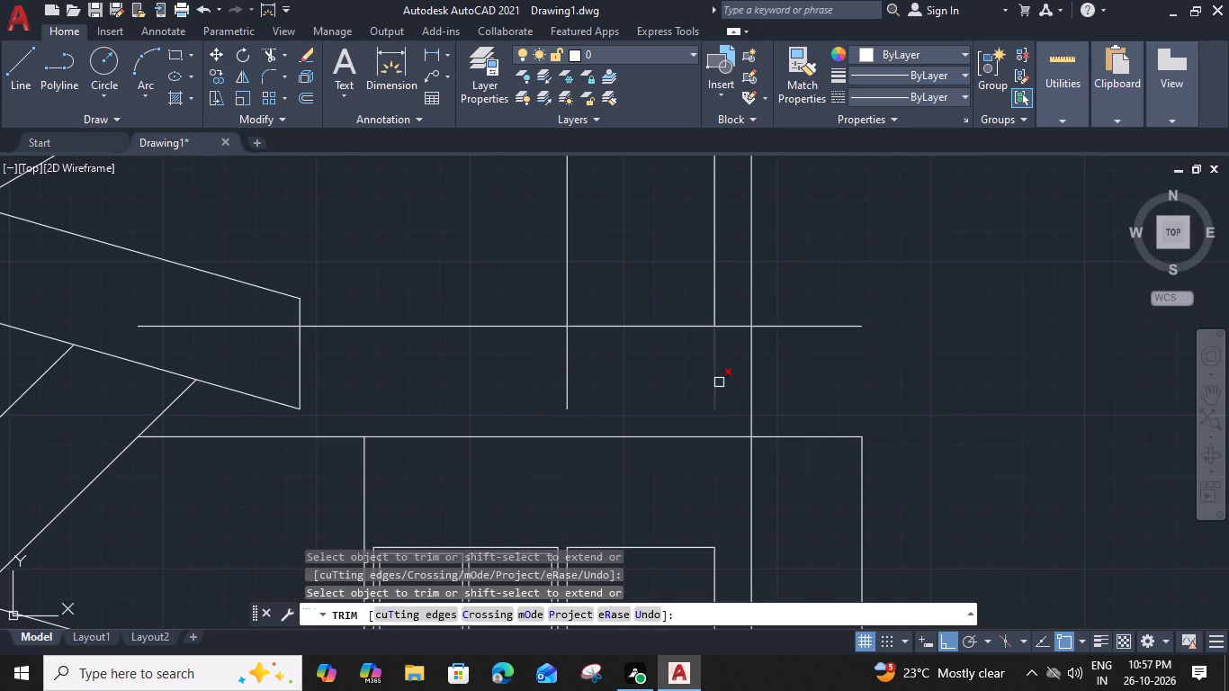
pyautogui.click(722, 378)
pyautogui.click(556, 378)
pyautogui.moveTo(556, 378); pyautogui.dragTo(775, 417, button='middle')
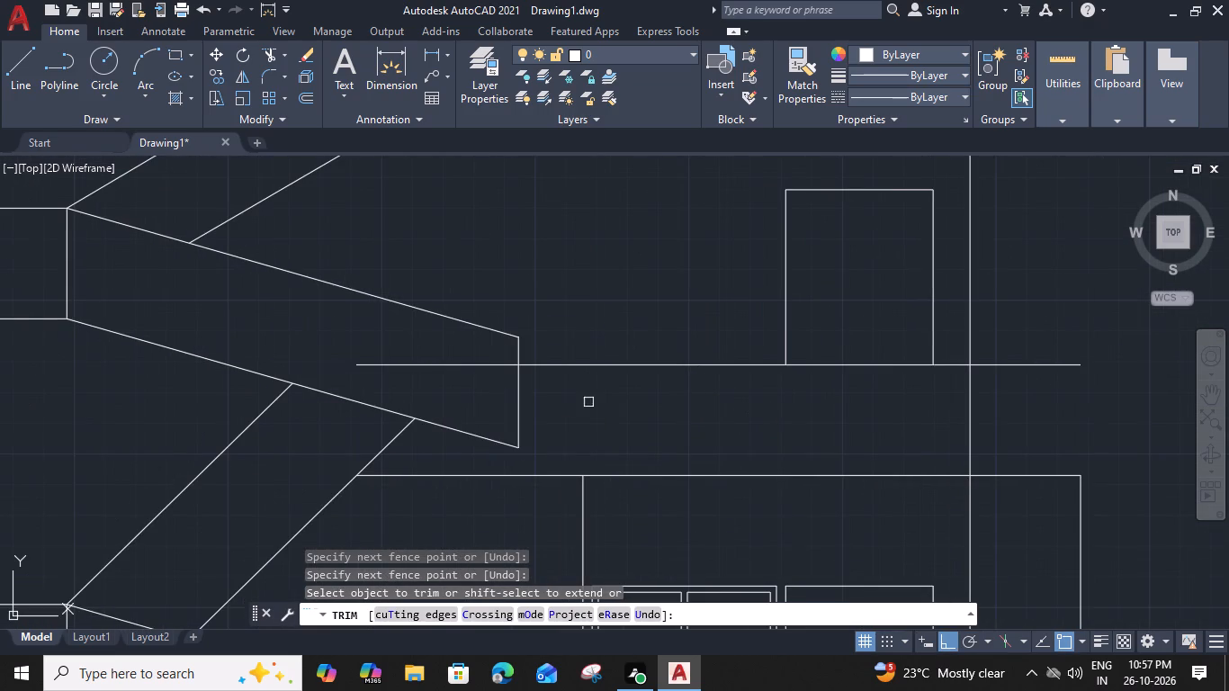
pyautogui.click(447, 365)
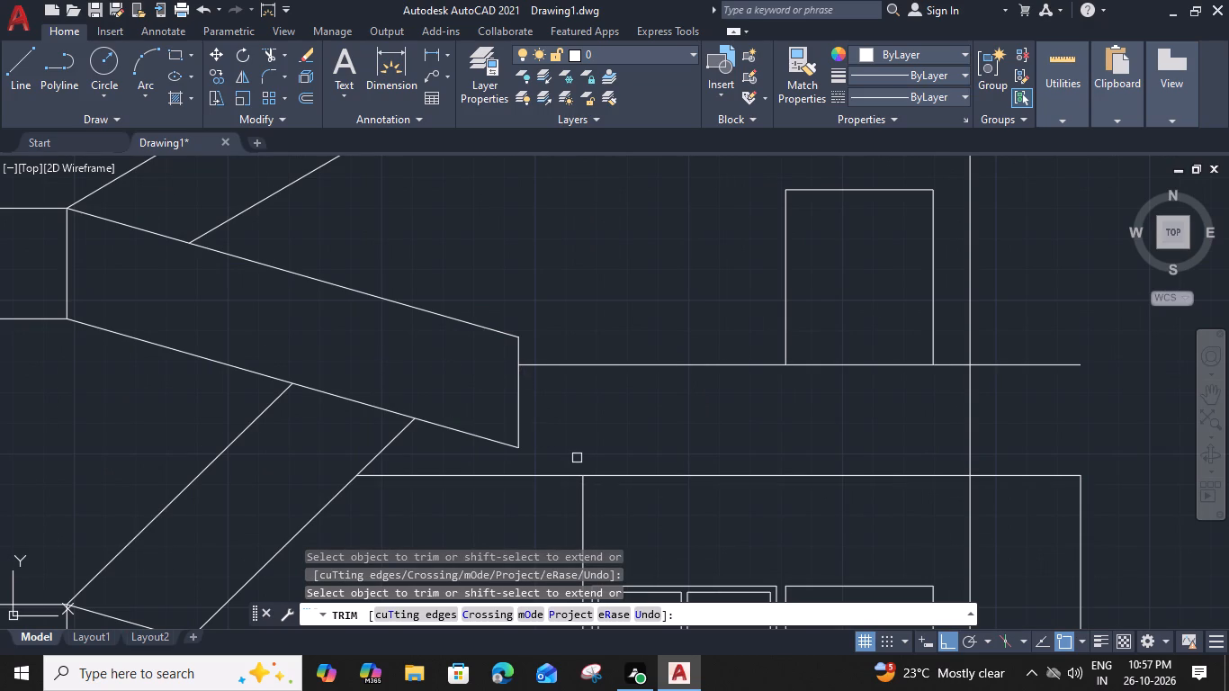
# Extend the first-floor stair foot's short vertical to the slab's lower line and stretch the flight's lower sloping line to its new foot.
pyautogui.keyDown('shift'); pyautogui.click(518, 408); pyautogui.keyUp('shift')
pyautogui.press('Escape')
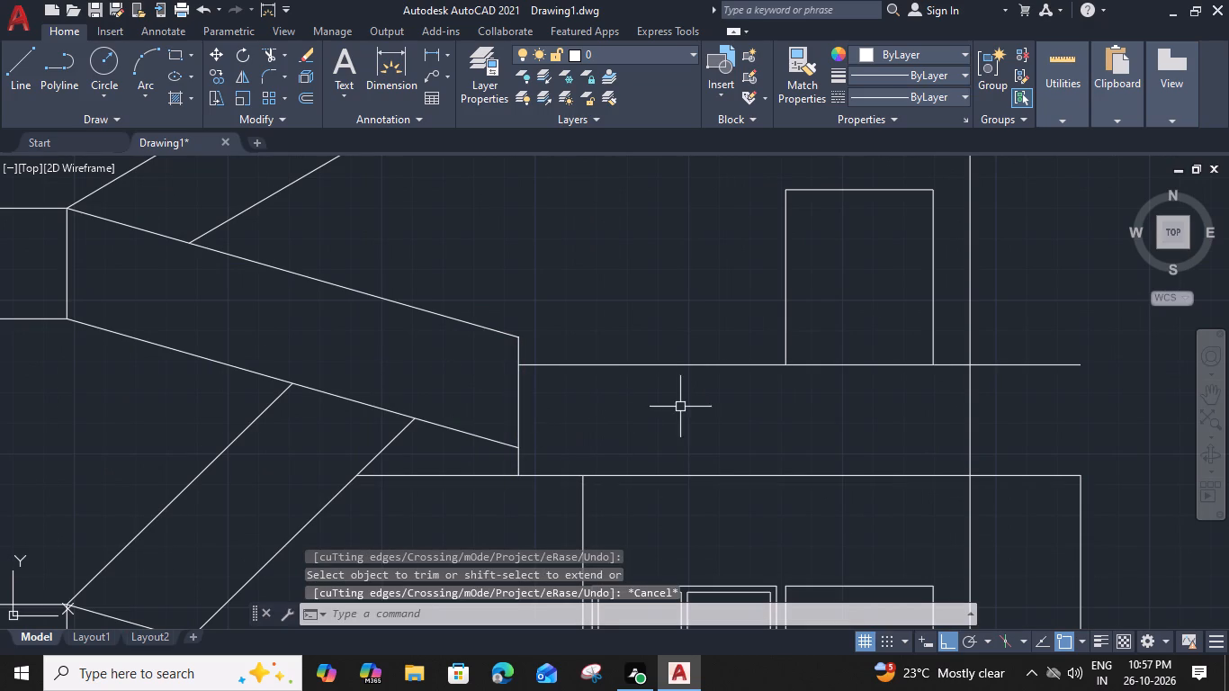
pyautogui.middleClick(678, 401)
pyautogui.click(480, 431)
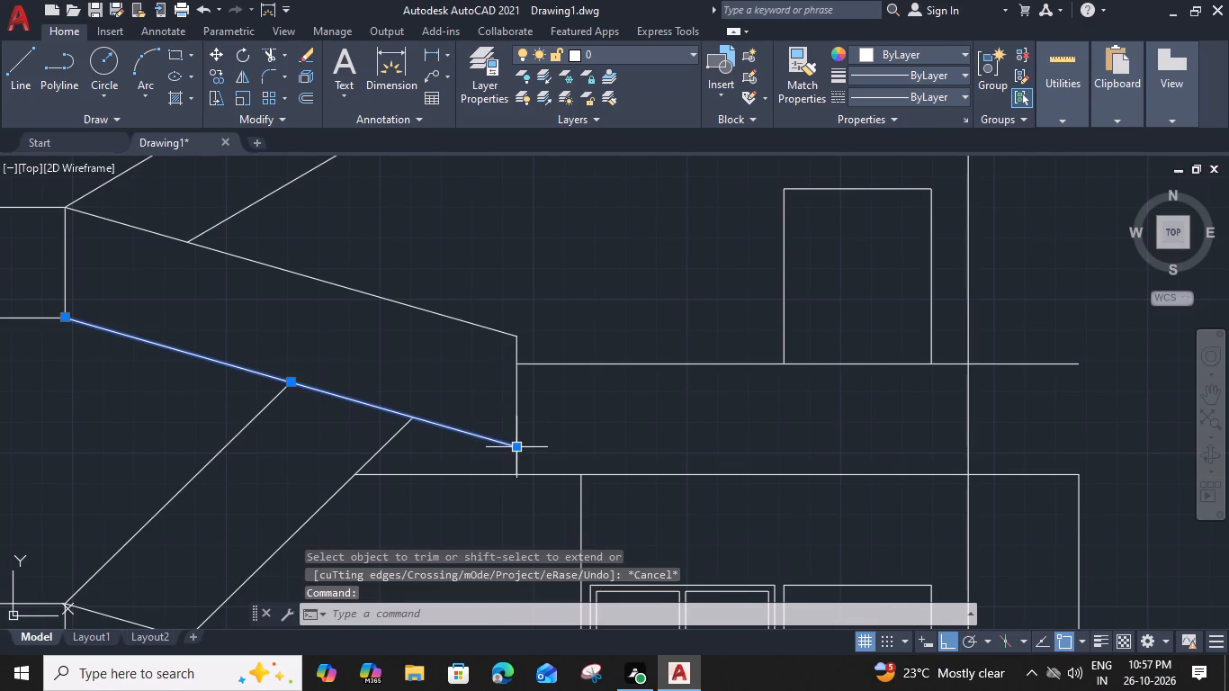
pyautogui.click(515, 446)
pyautogui.click(519, 474)
pyautogui.press('Escape')
# Trim the ground-floor upward flight's two sloping lines where they protrude past the first-floor flight's lower edge.
pyautogui.moveTo(447, 417); pyautogui.dragTo(669, 428, button='middle')
pyautogui.press('t')
pyautogui.press('r')
pyautogui.press('space')
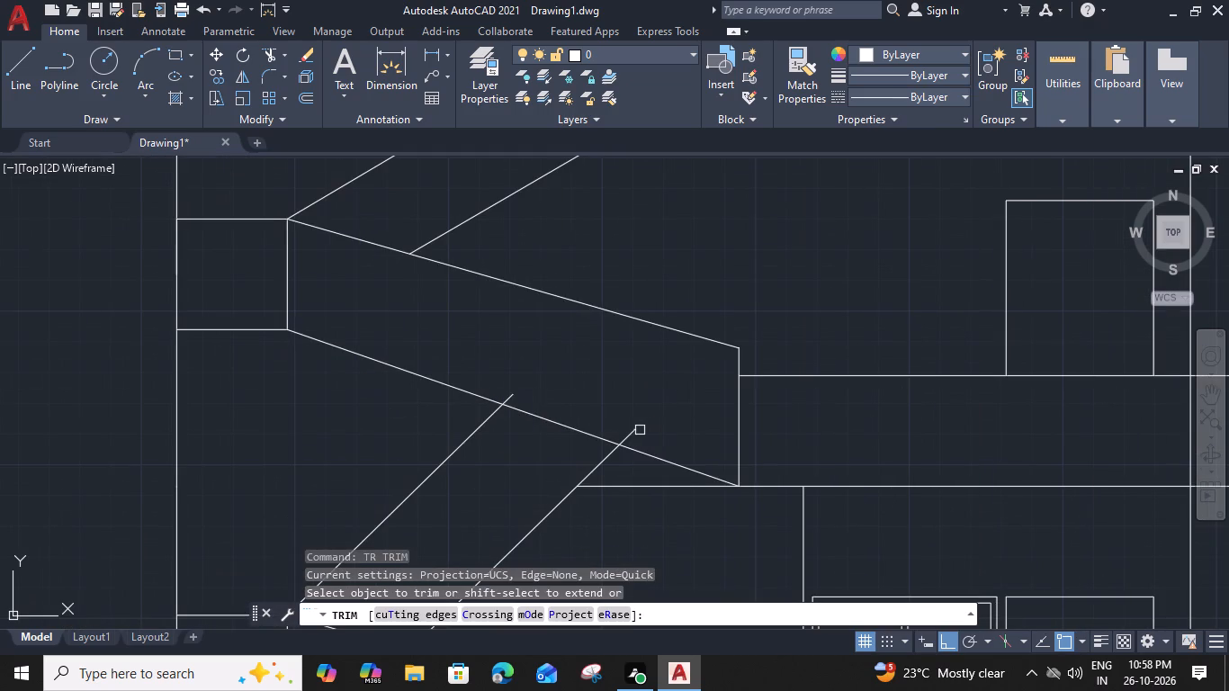
pyautogui.click(634, 427)
pyautogui.click(511, 393)
pyautogui.press('Escape')
# Extend the outer vertical up to the first-floor parapet top and trim its part below the slab's lower line.
pyautogui.scroll(-1, 718, 410)
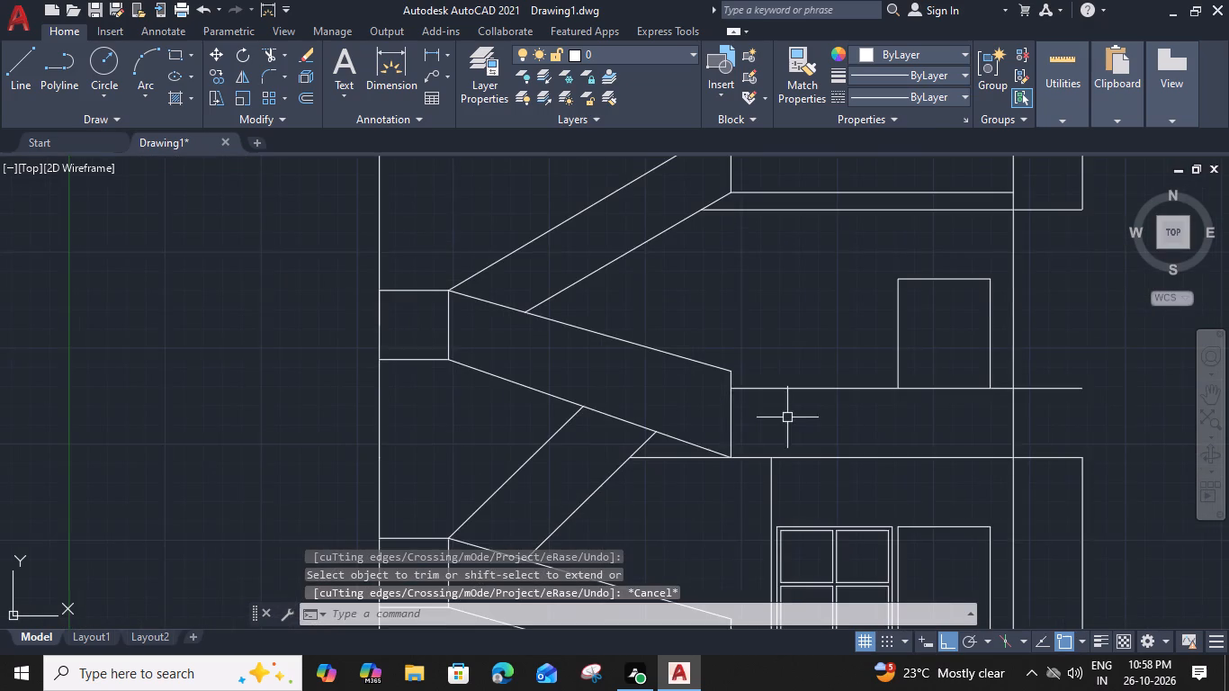
pyautogui.moveTo(788, 417); pyautogui.dragTo(528, 426, button='middle')
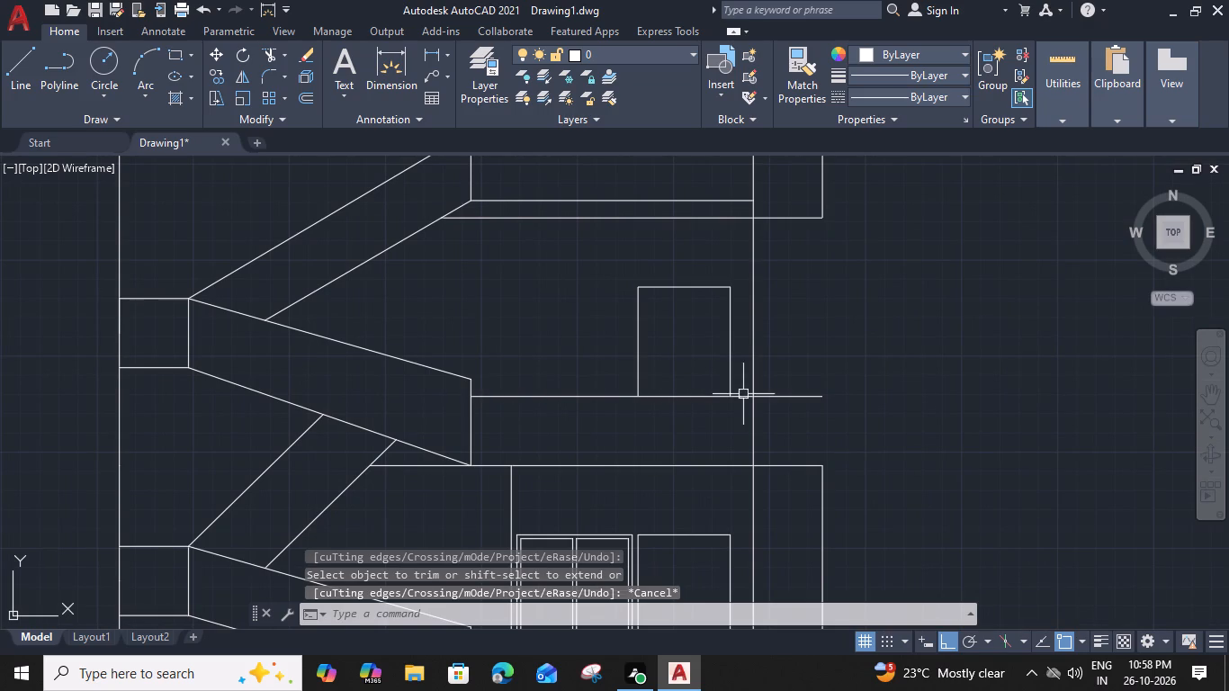
pyautogui.press('t')
pyautogui.write('R')
pyautogui.press('space')
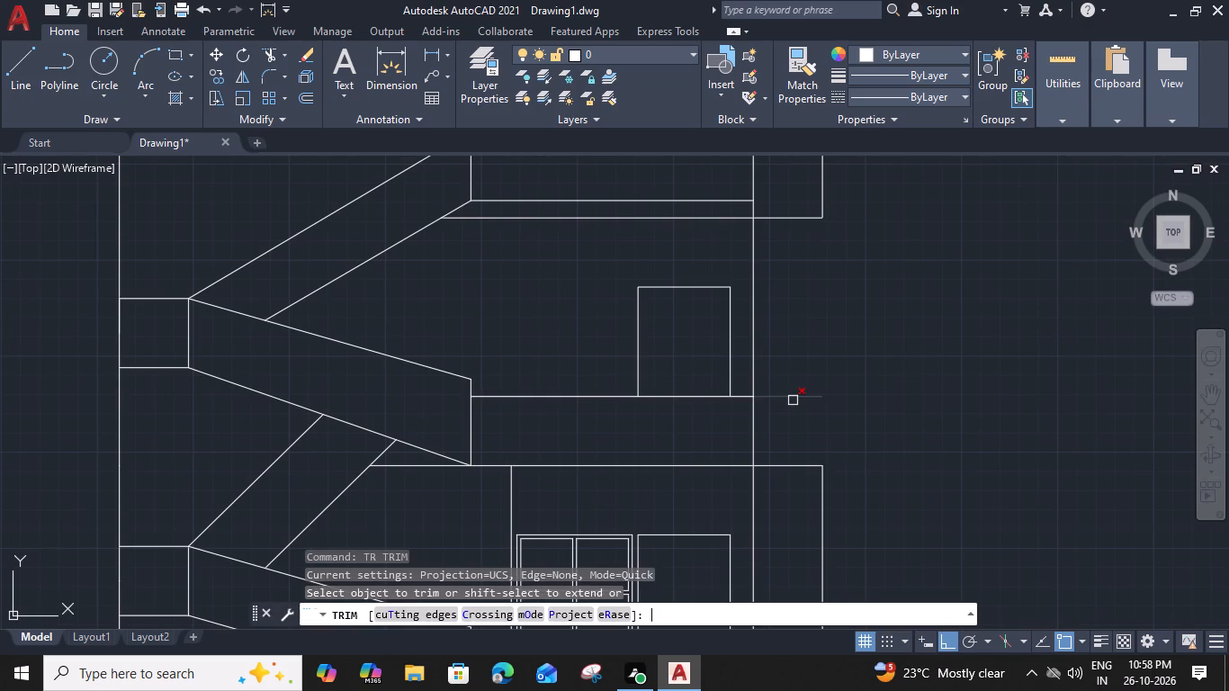
pyautogui.moveTo(838, 438); pyautogui.dragTo(808, 415, button='middle')
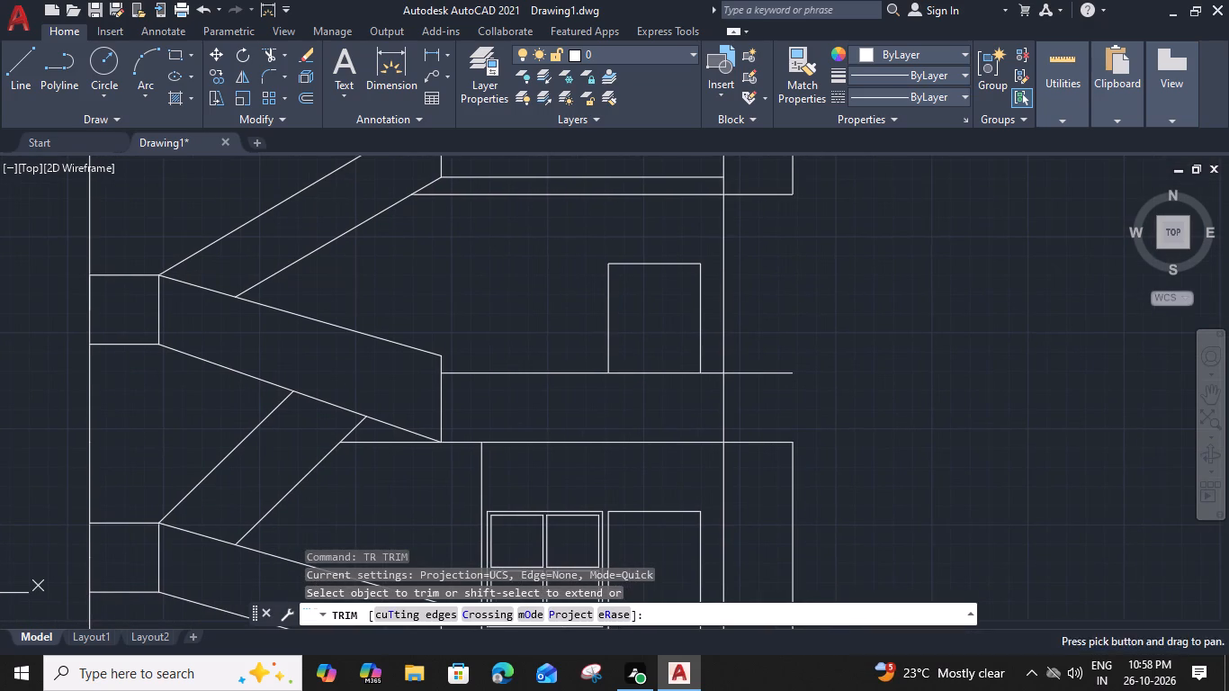
pyautogui.keyDown('shift'); pyautogui.click(796, 476); pyautogui.keyUp('shift')
pyautogui.click(794, 471)
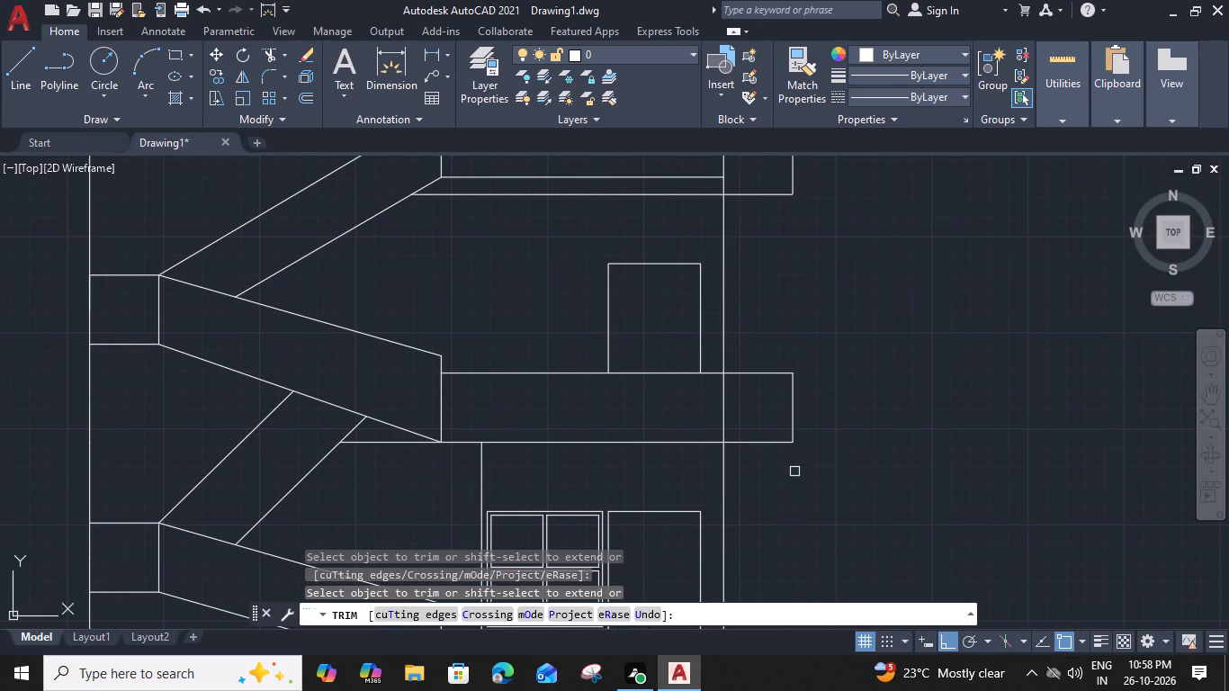
pyautogui.press('Escape')
# Trim the right wall line inside the first-floor parapet band.
pyautogui.press('t')
pyautogui.write('R')
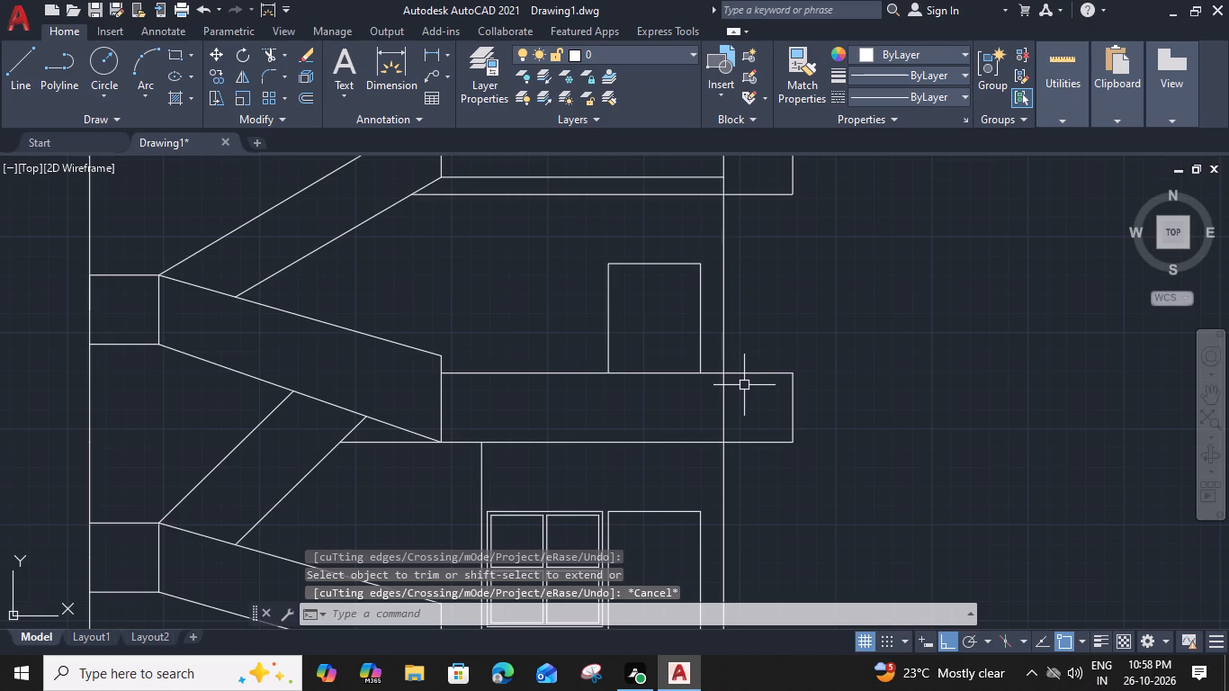
pyautogui.press('space')
pyautogui.click(728, 409)
pyautogui.press('Escape')
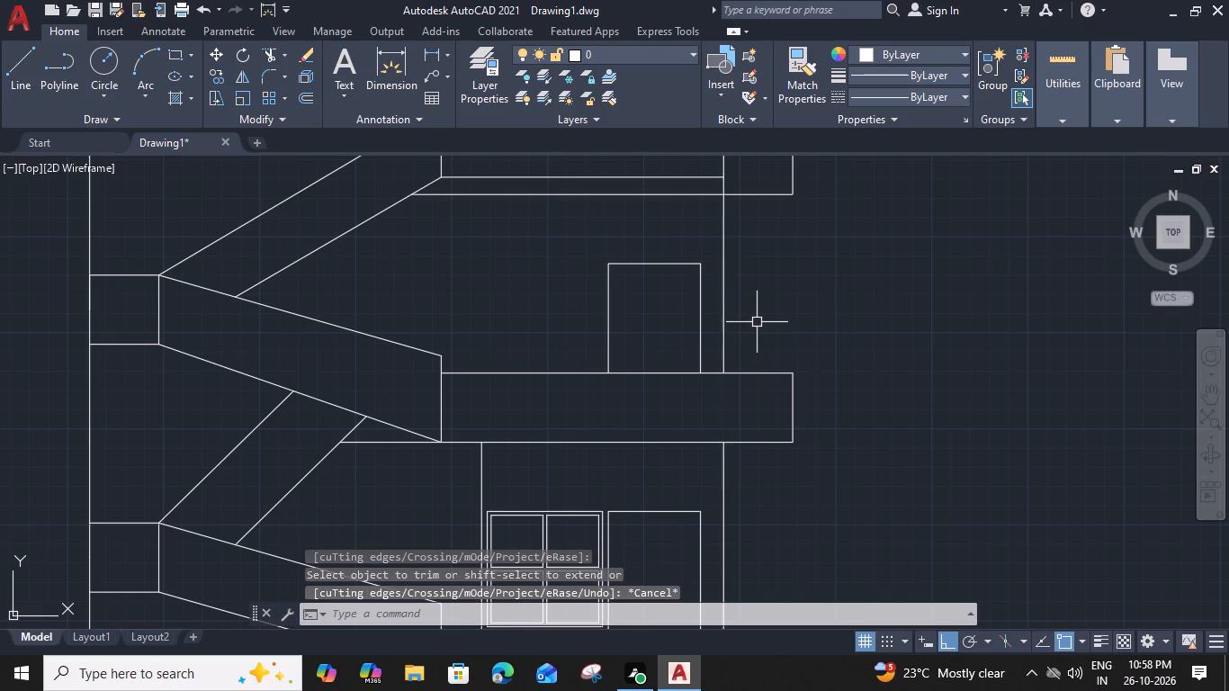
# Trim the right wall line, the inner horizontal line and the leftover wall stub inside the top parapet band.
pyautogui.scroll(-1, 758, 318)
pyautogui.moveTo(758, 318); pyautogui.dragTo(744, 365, button='middle')
pyautogui.press('t')
pyautogui.press('r')
pyautogui.press('space')
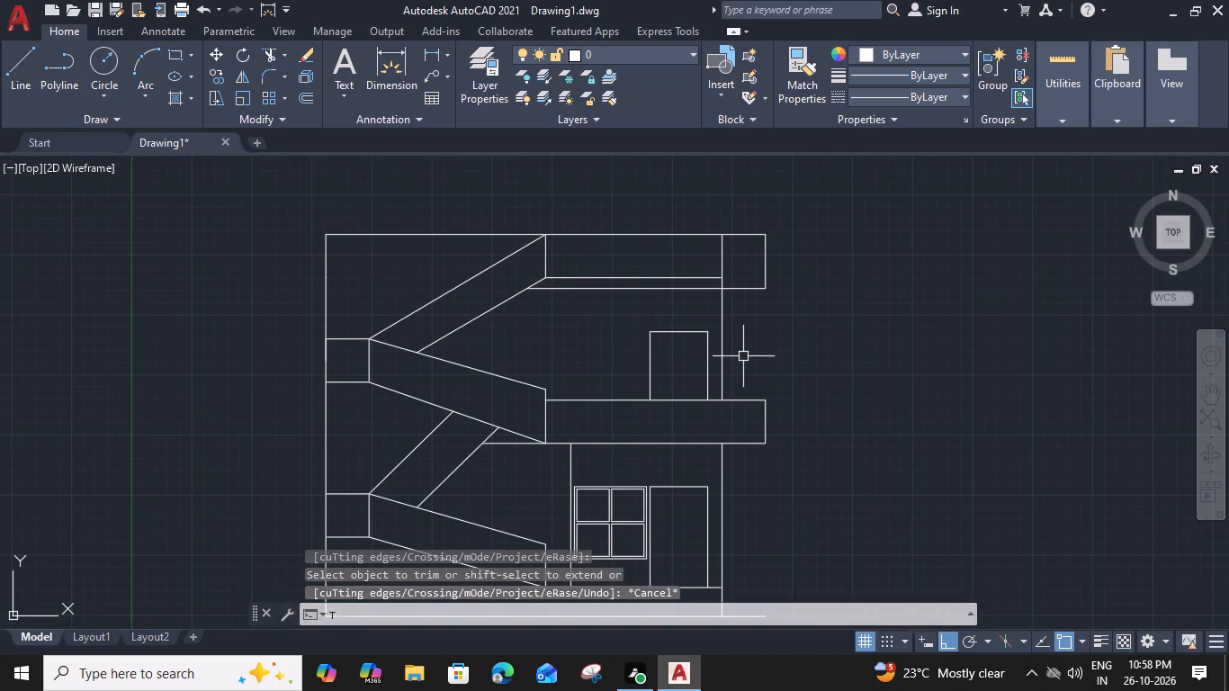
pyautogui.click(725, 252)
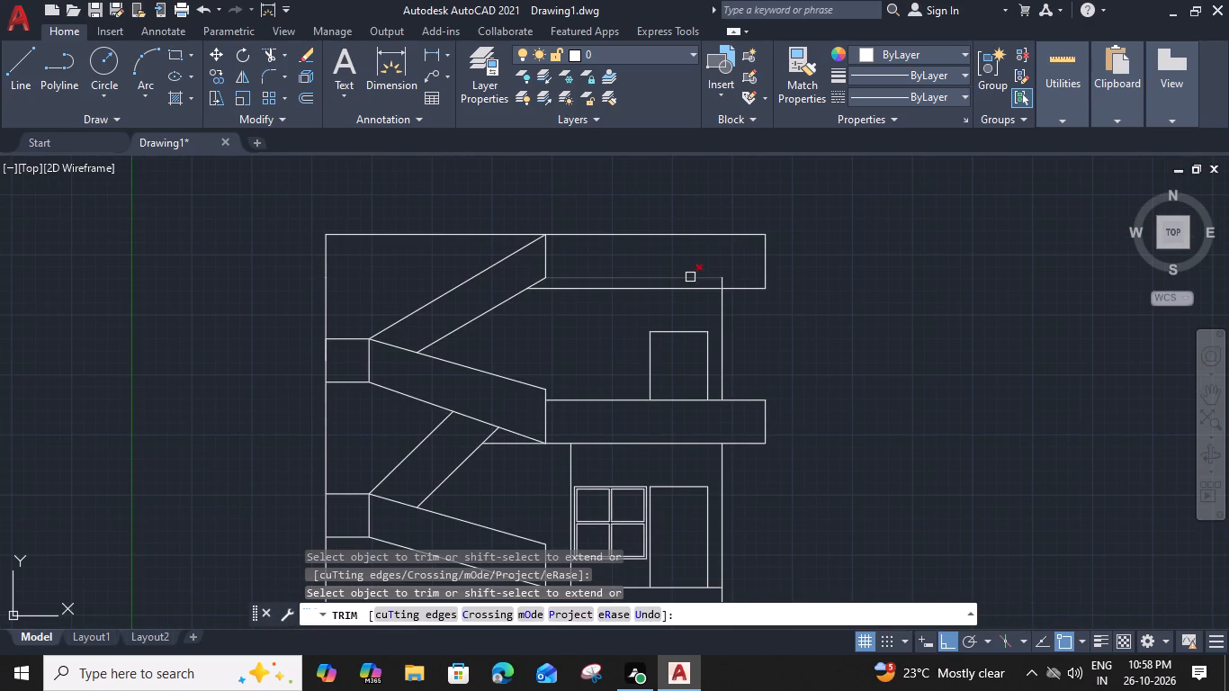
pyautogui.click(690, 273)
pyautogui.click(690, 283)
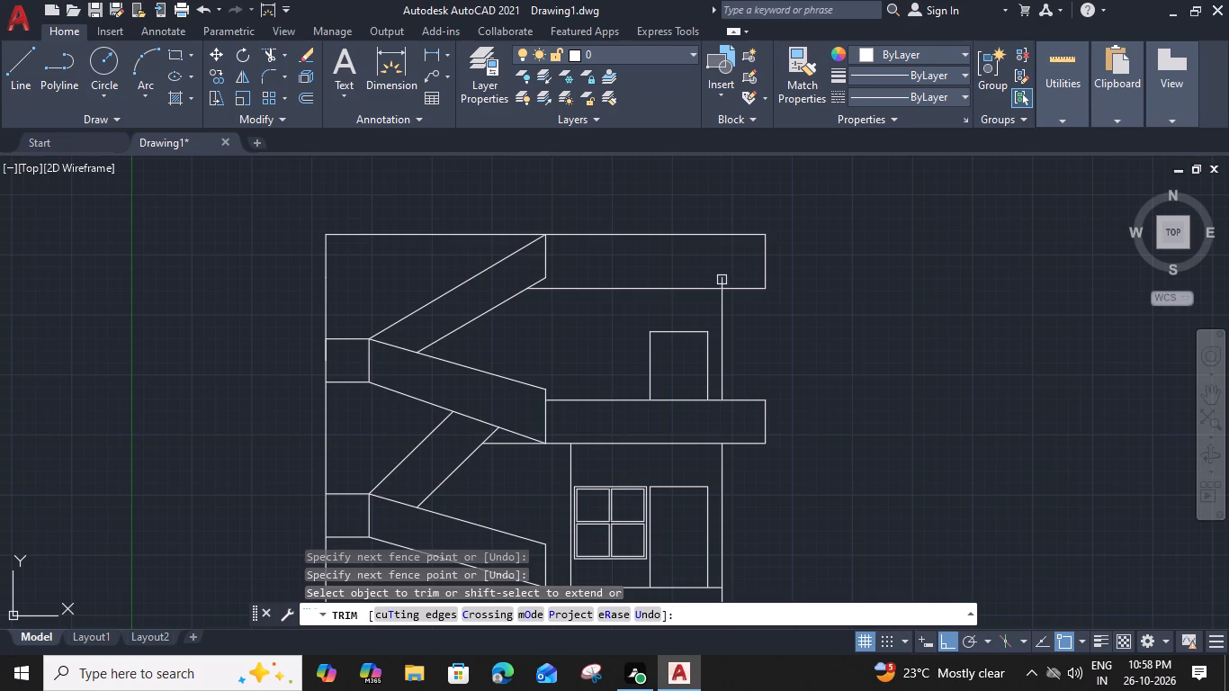
pyautogui.click(727, 277)
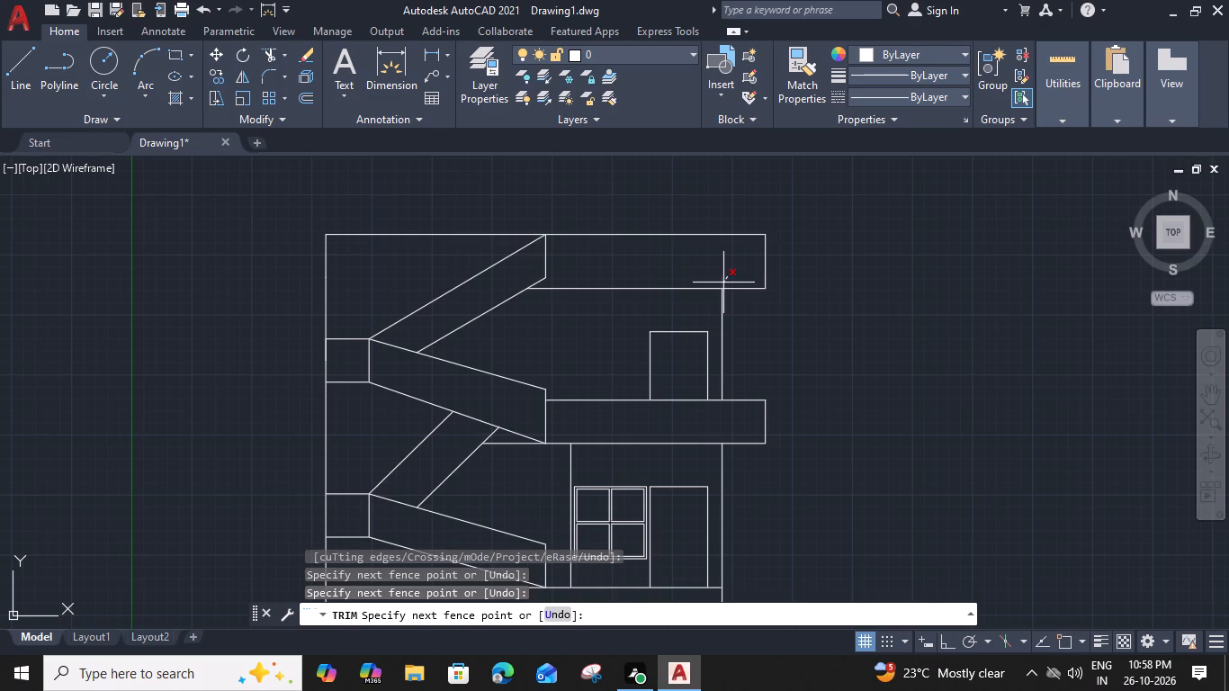
pyautogui.click(724, 282)
pyautogui.click(721, 280)
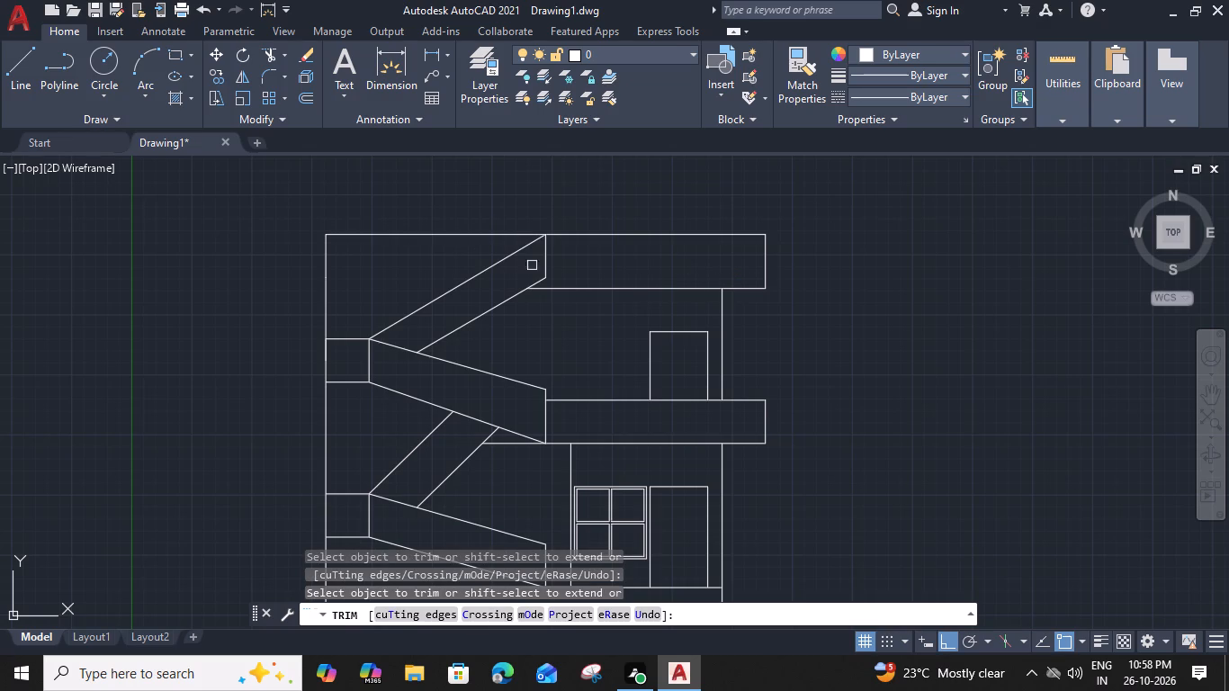
# Extend the top flight's end vertical to the parapet band's lower line and stretch the flight's lower sloping line to that corner.
pyautogui.keyDown('shift'); pyautogui.click(545, 260); pyautogui.keyUp('shift')
pyautogui.scroll(2, 541, 297)
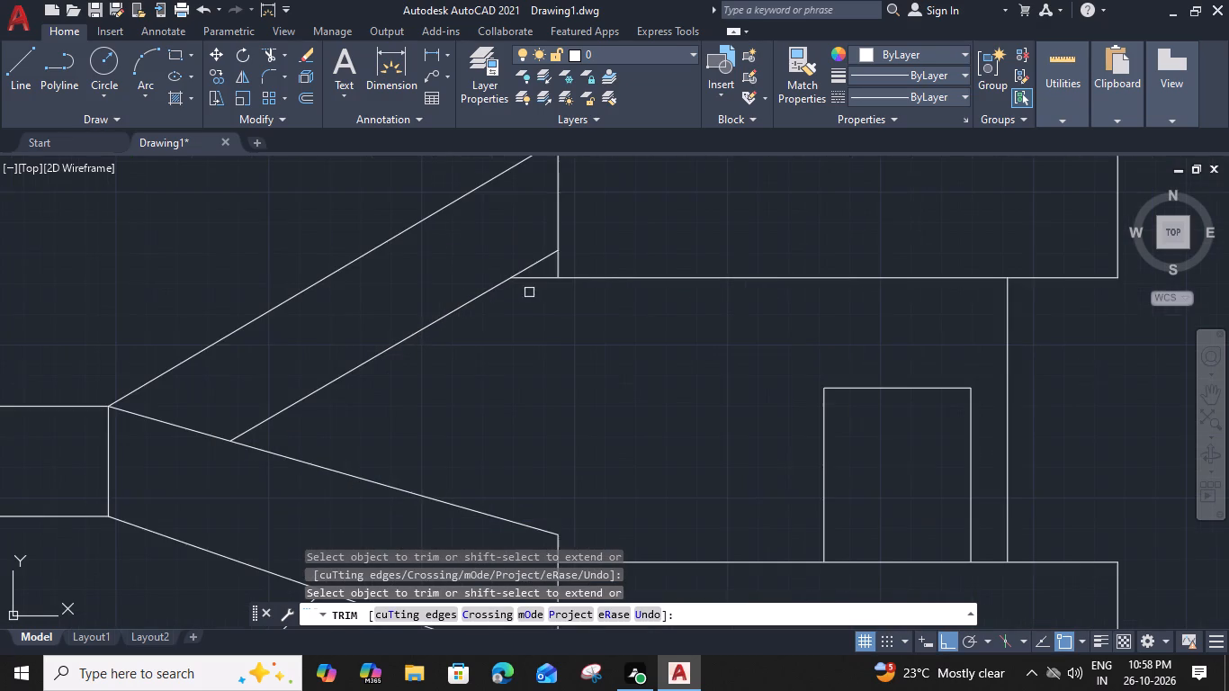
pyautogui.press('Escape')
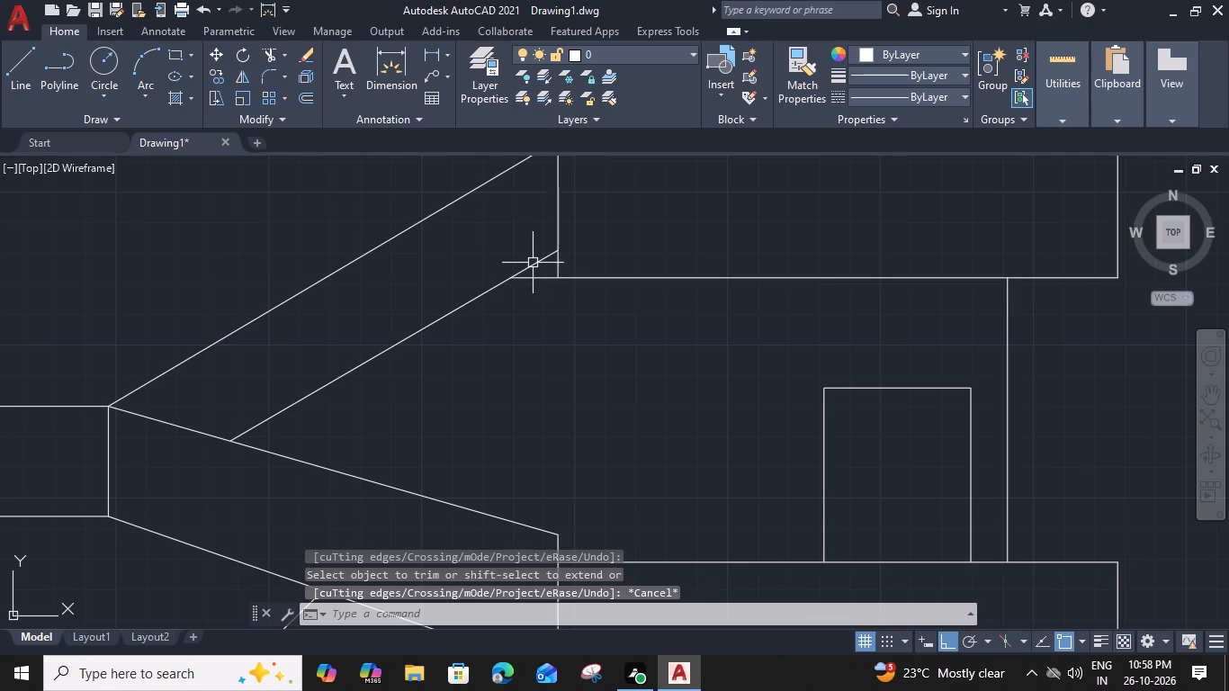
pyautogui.click(535, 263)
pyautogui.click(554, 251)
pyautogui.click(557, 272)
pyautogui.press('Escape')
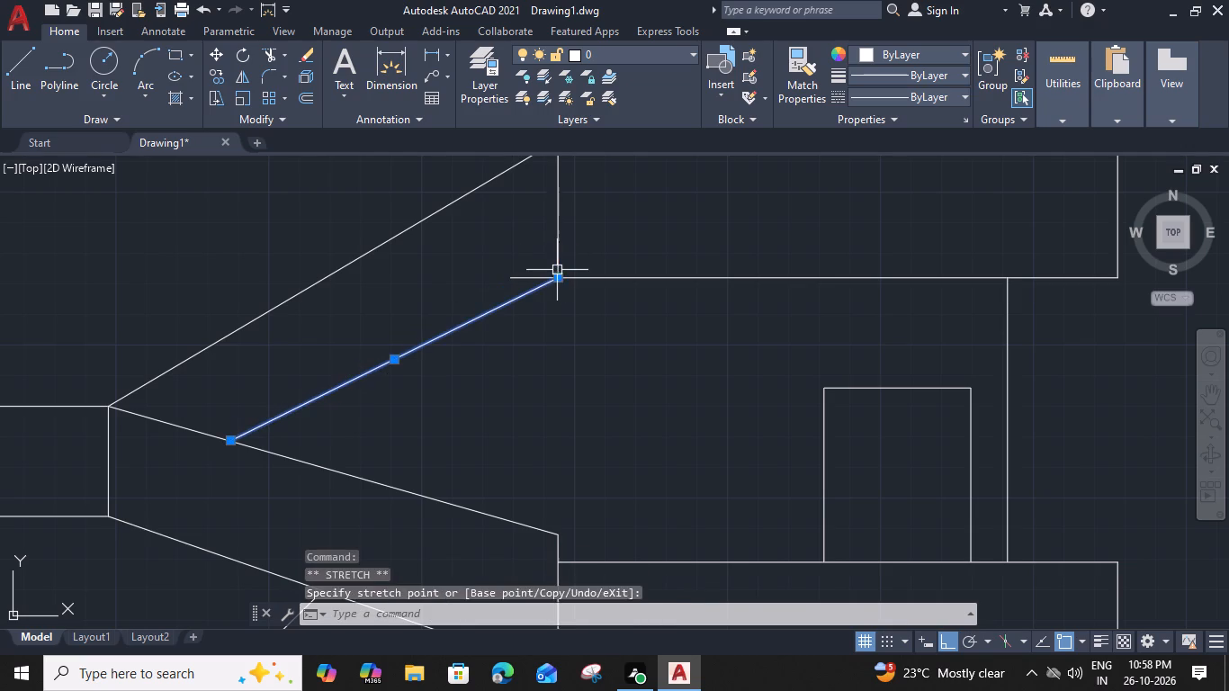
# Trim the top parapet band's lower line where it protrudes into the stair flight past the end vertical.
pyautogui.press('t')
pyautogui.press('r')
pyautogui.press('space')
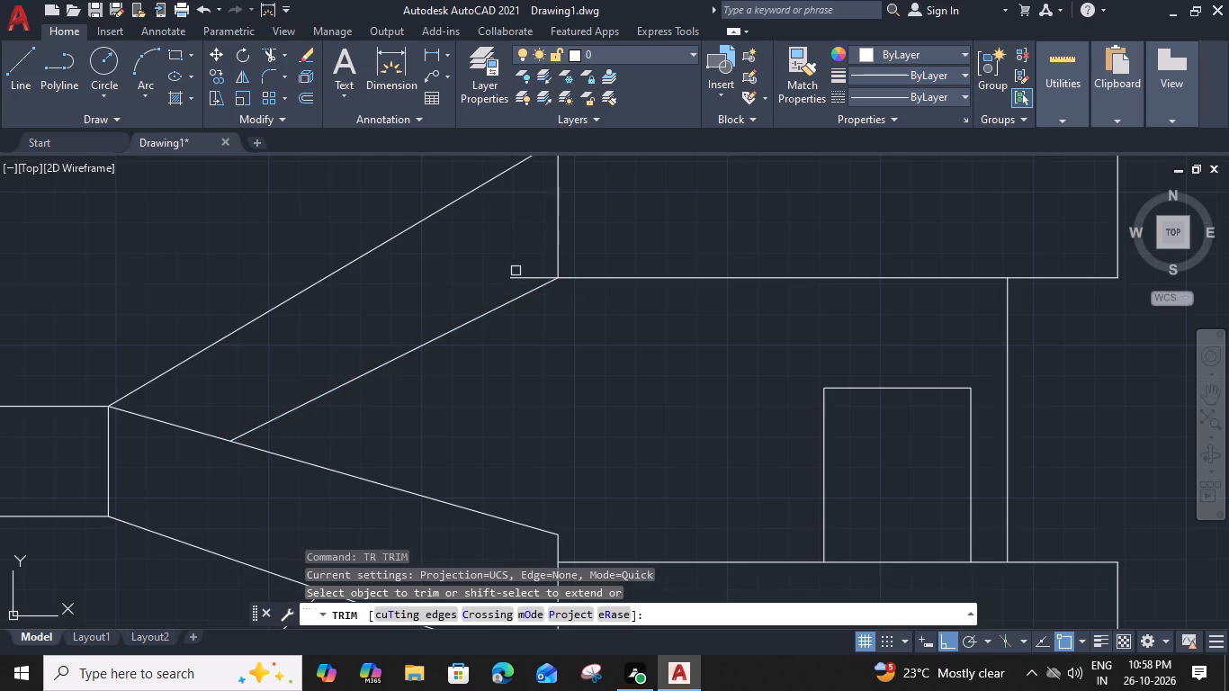
pyautogui.click(520, 277)
pyautogui.press('Escape')
pyautogui.scroll(-2, 522, 278)
pyautogui.moveTo(574, 340); pyautogui.dragTo(547, 283, button='middle')
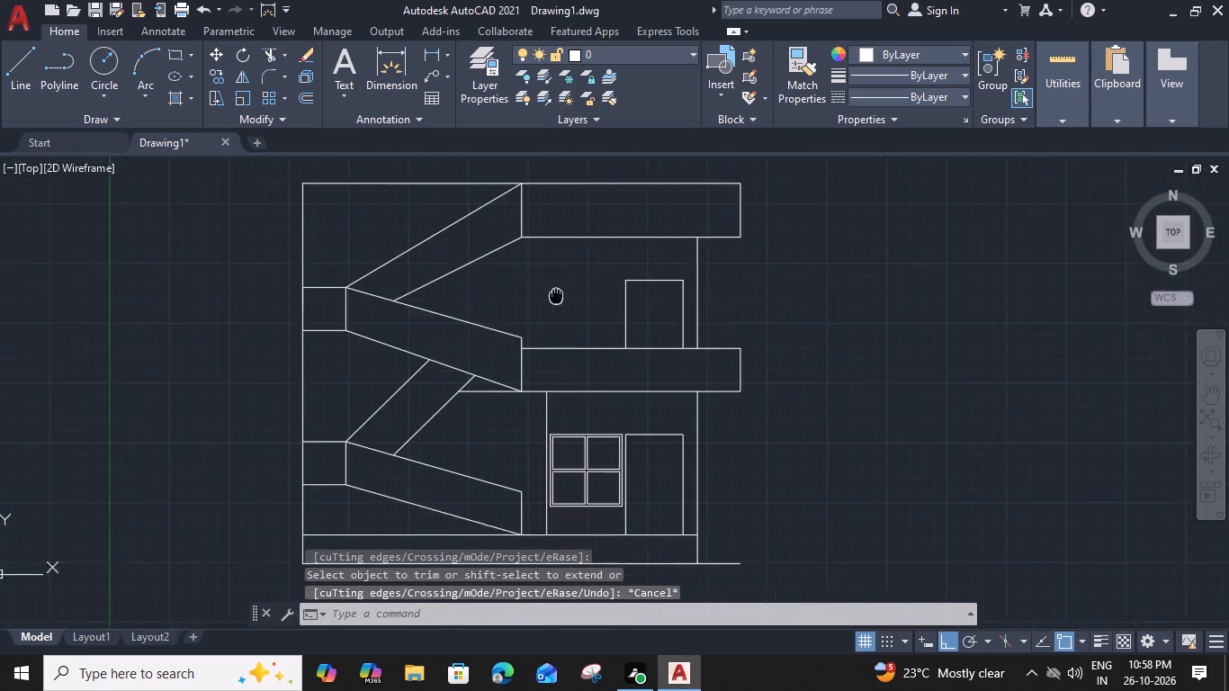
pyautogui.moveTo(547, 283); pyautogui.dragTo(537, 265, button='middle')
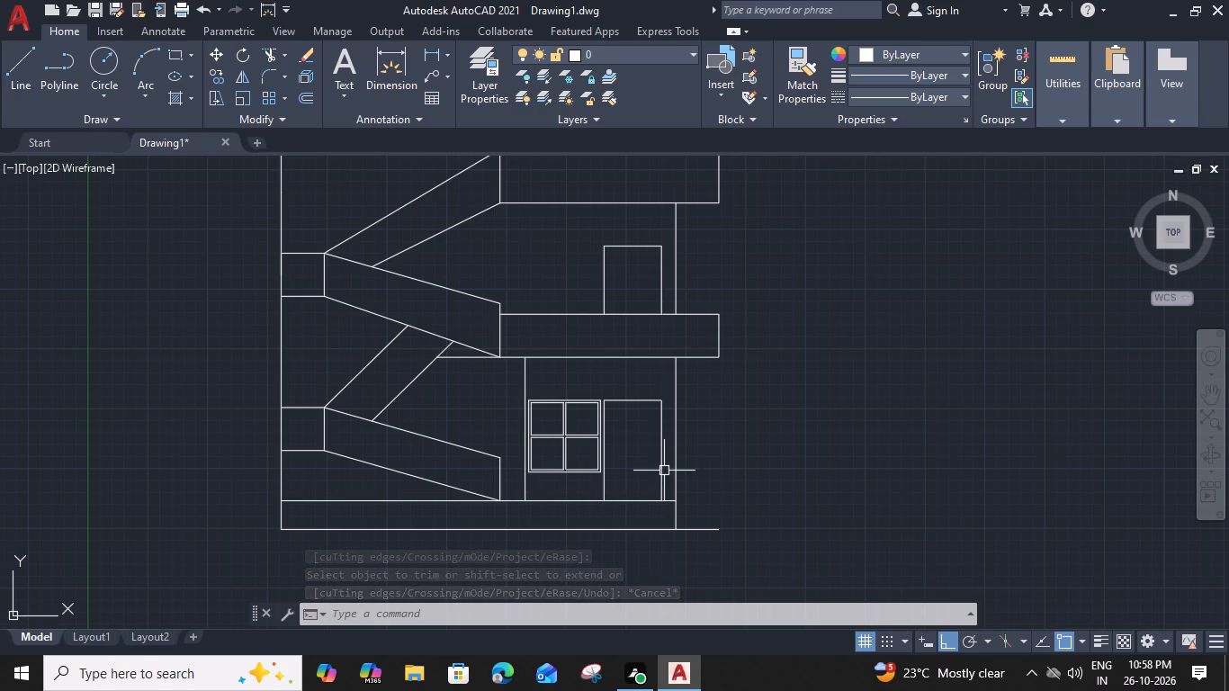
# Group all the frame and pane lines of the ground-floor window.
pyautogui.moveTo(646, 381); pyautogui.dragTo(655, 391, button='middle')
pyautogui.scroll(2, 581, 480)
pyautogui.scroll(2, 652, 301)
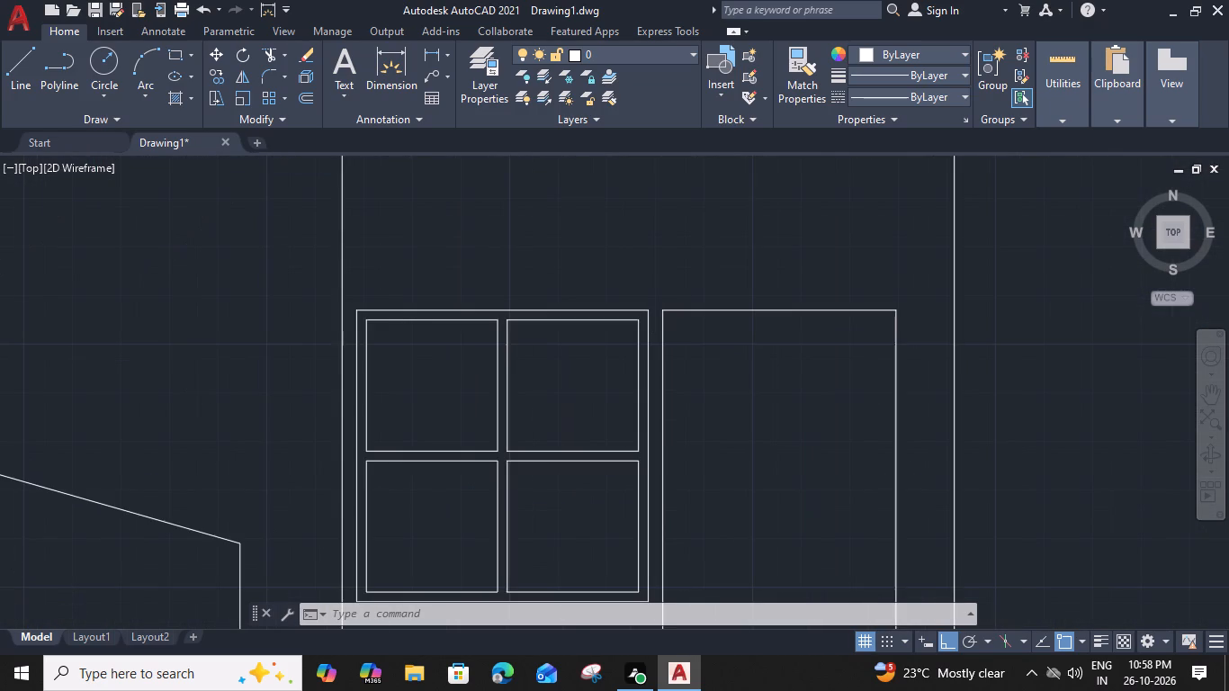
pyautogui.click(652, 301)
pyautogui.moveTo(600, 454); pyautogui.dragTo(596, 277, button='middle')
pyautogui.moveTo(575, 543); pyautogui.dragTo(576, 435, button='middle')
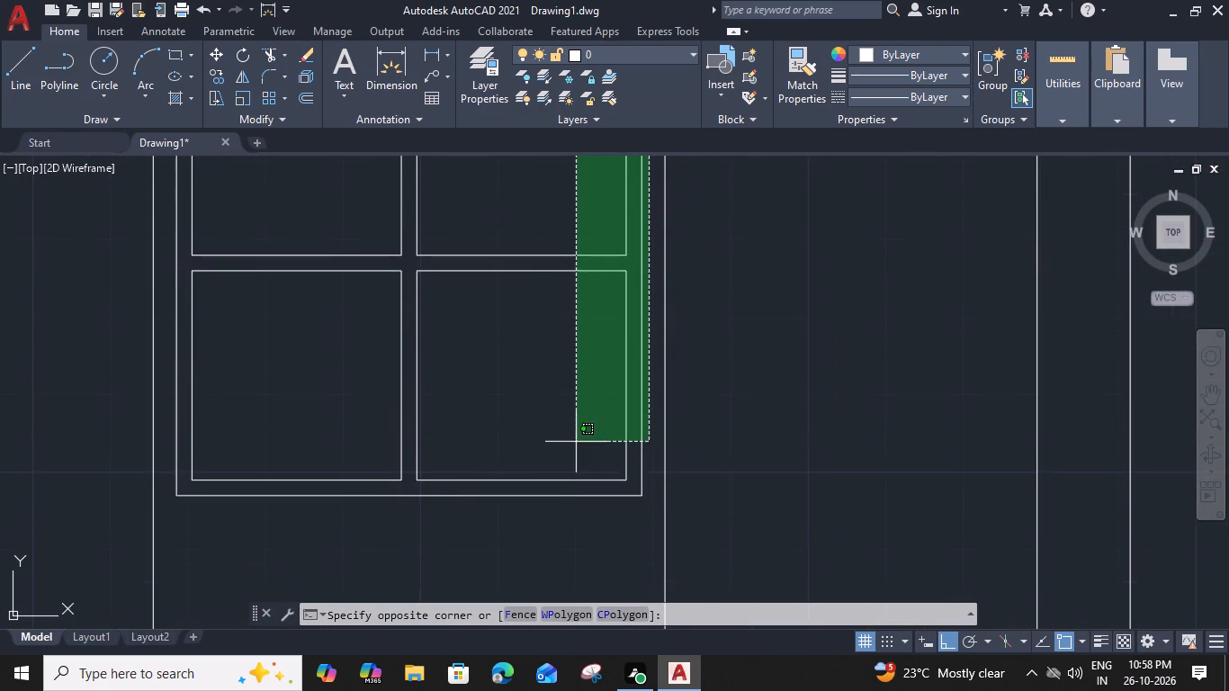
pyautogui.scroll(-1, 539, 526)
pyautogui.moveTo(523, 522); pyautogui.dragTo(655, 513, button='middle')
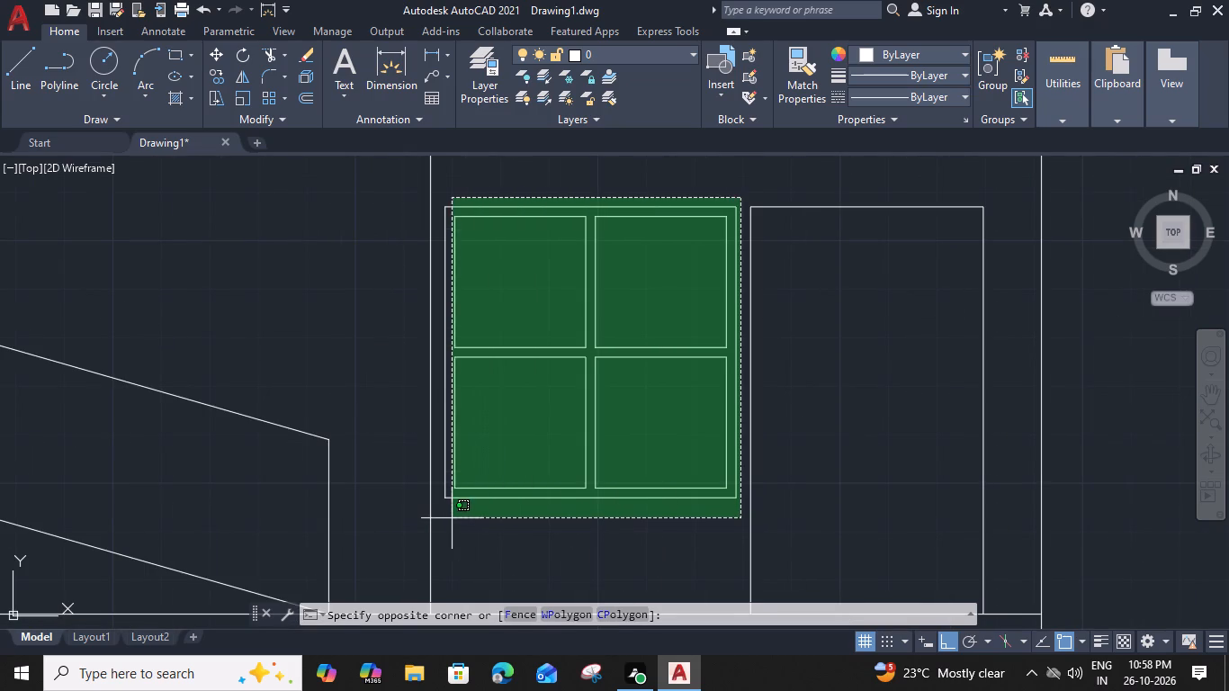
pyautogui.click(439, 514)
pyautogui.write('G')
pyautogui.press('space')
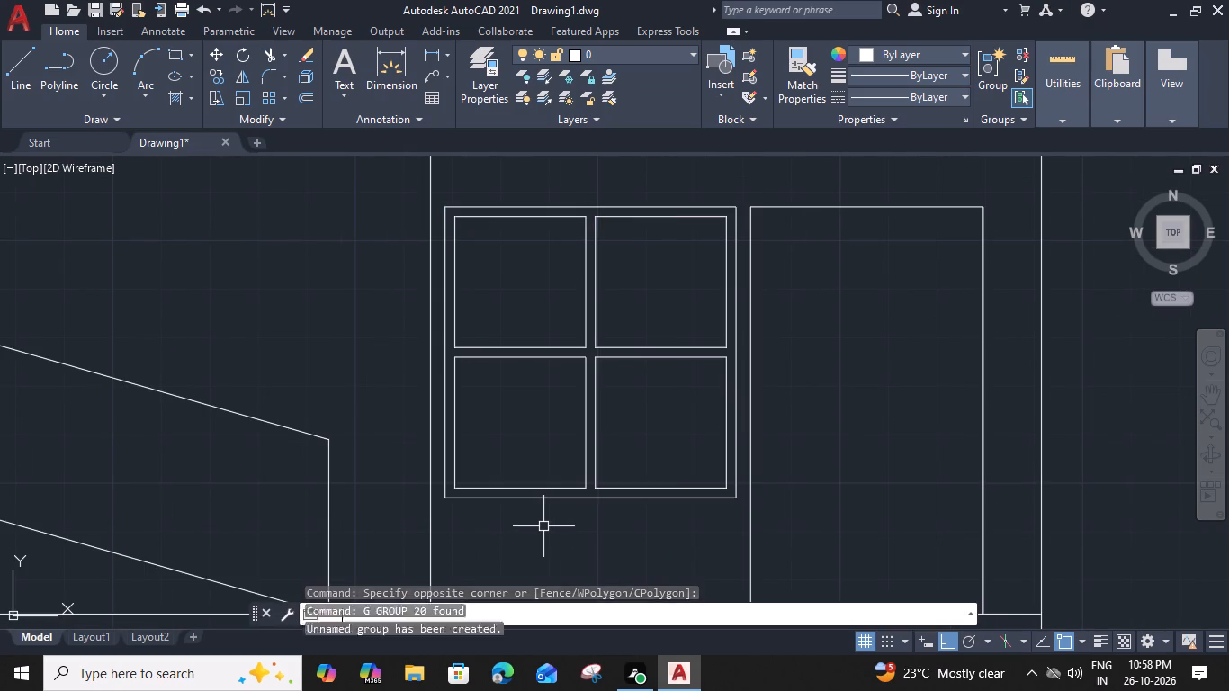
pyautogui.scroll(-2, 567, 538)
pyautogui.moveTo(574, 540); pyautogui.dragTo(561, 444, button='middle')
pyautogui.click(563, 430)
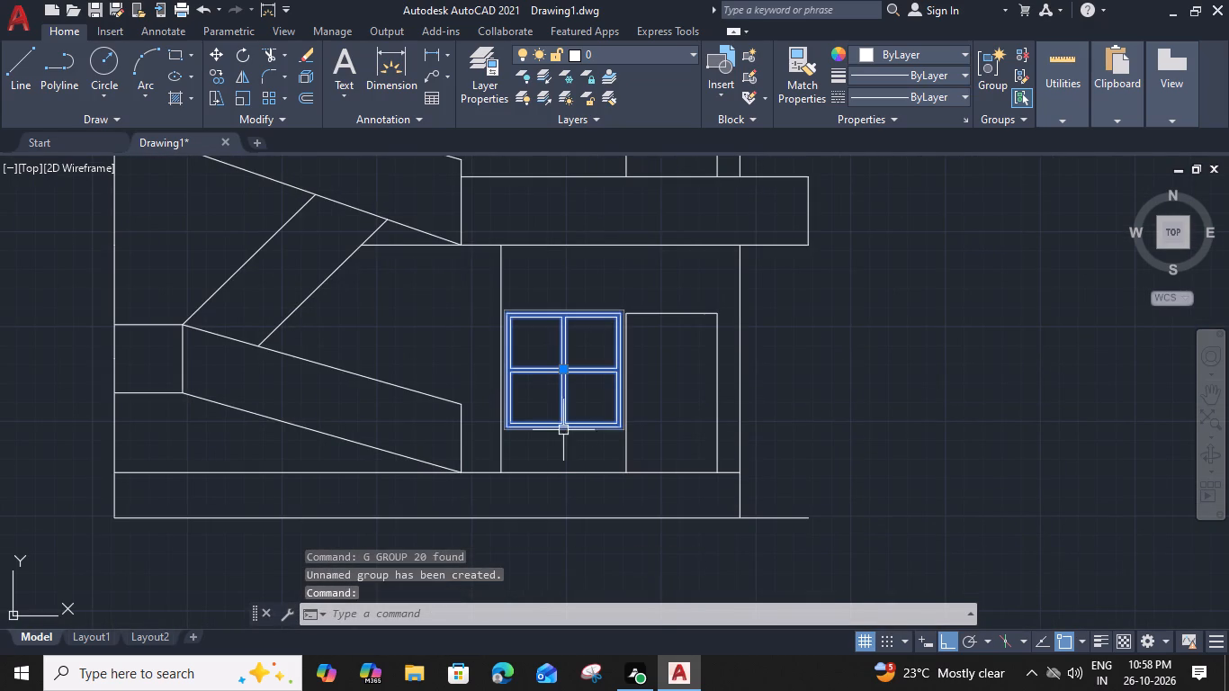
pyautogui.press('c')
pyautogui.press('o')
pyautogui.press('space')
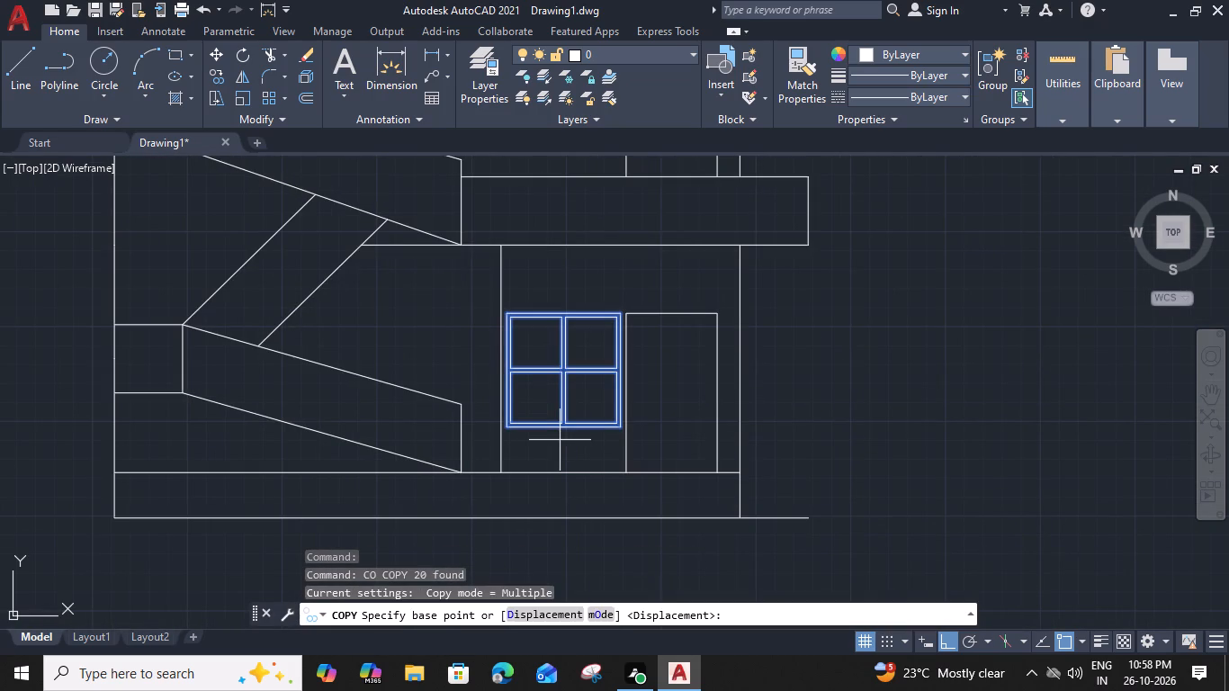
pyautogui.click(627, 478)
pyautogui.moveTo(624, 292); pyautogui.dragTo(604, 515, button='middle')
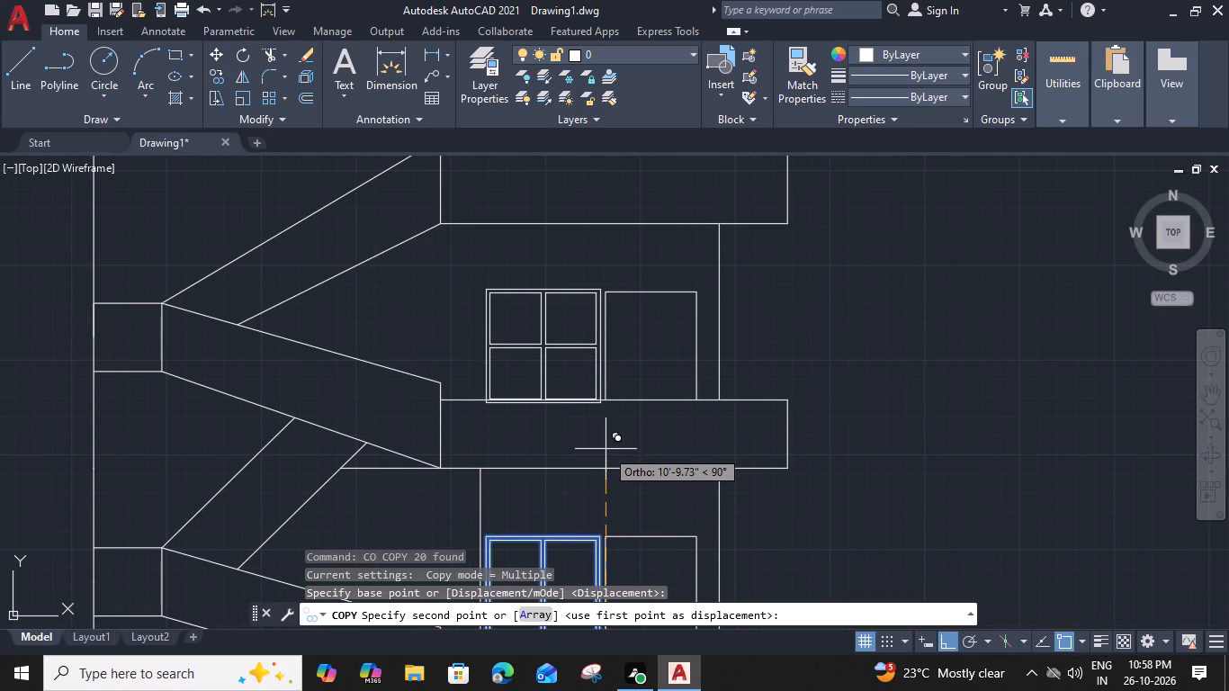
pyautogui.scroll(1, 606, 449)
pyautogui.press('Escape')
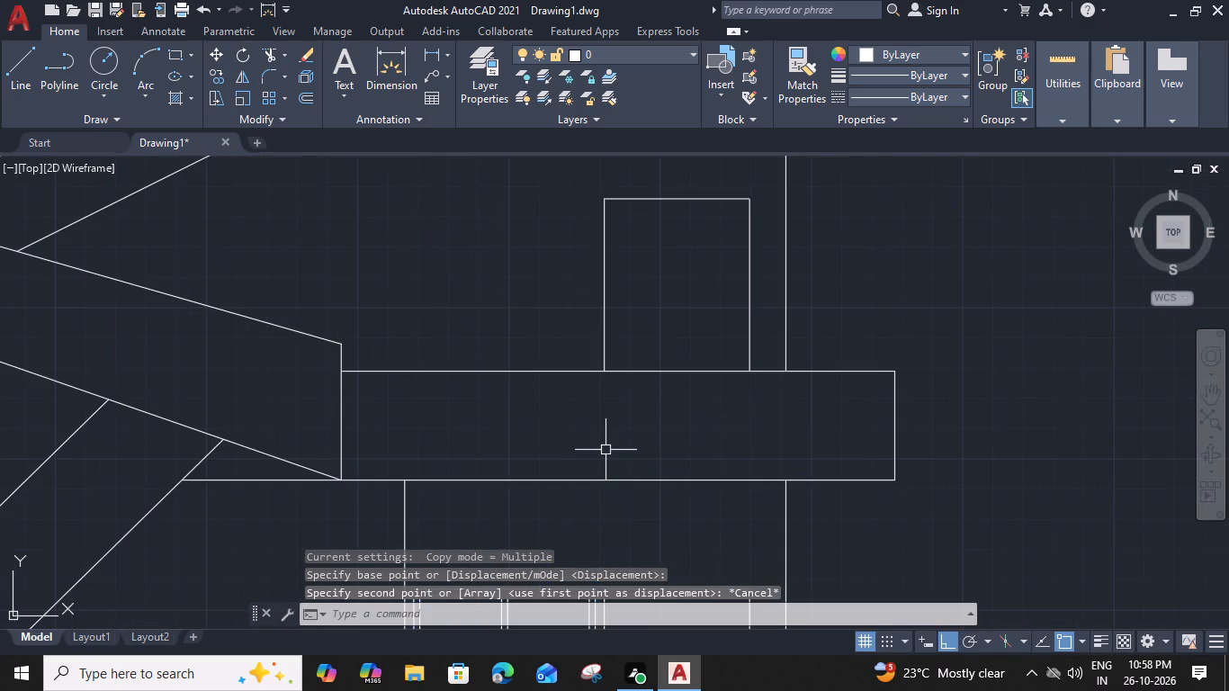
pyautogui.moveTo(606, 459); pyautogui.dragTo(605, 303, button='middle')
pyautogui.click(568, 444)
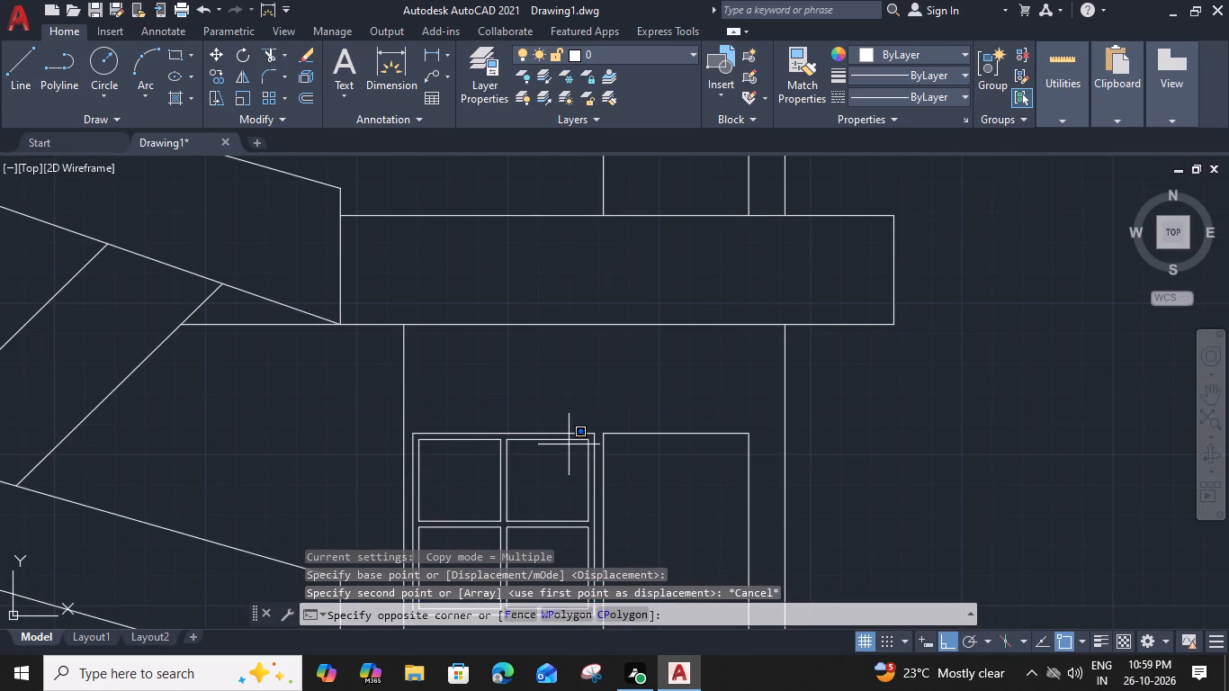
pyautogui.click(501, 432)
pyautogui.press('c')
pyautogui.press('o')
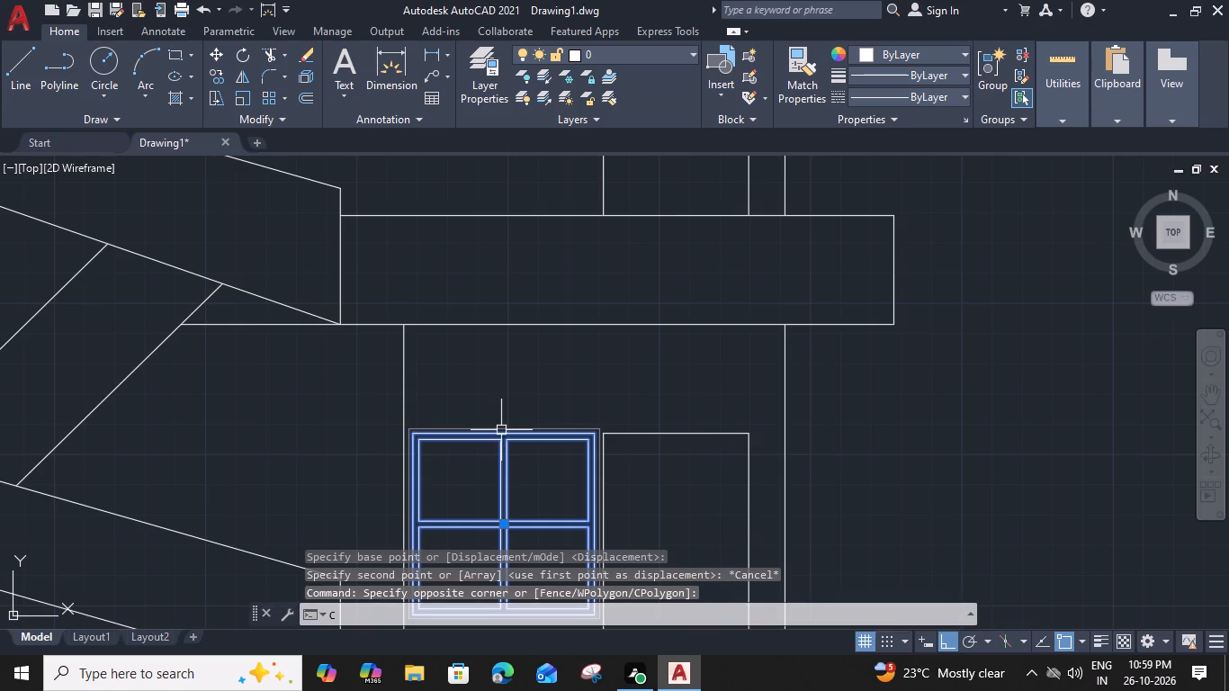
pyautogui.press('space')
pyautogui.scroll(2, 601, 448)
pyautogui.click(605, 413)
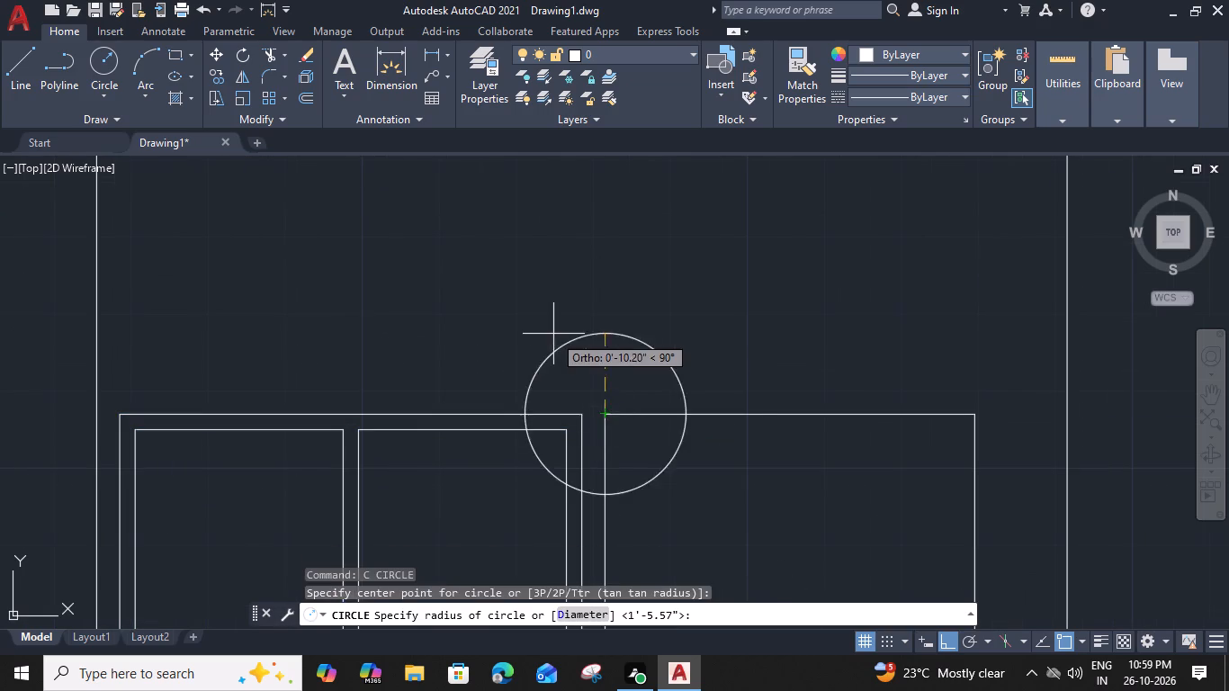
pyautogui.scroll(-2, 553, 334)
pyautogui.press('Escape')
# Copy the grouped window straight up to the first floor, from the ground-floor door's upper corner to the first-floor door's upper corner.
pyautogui.click(525, 363)
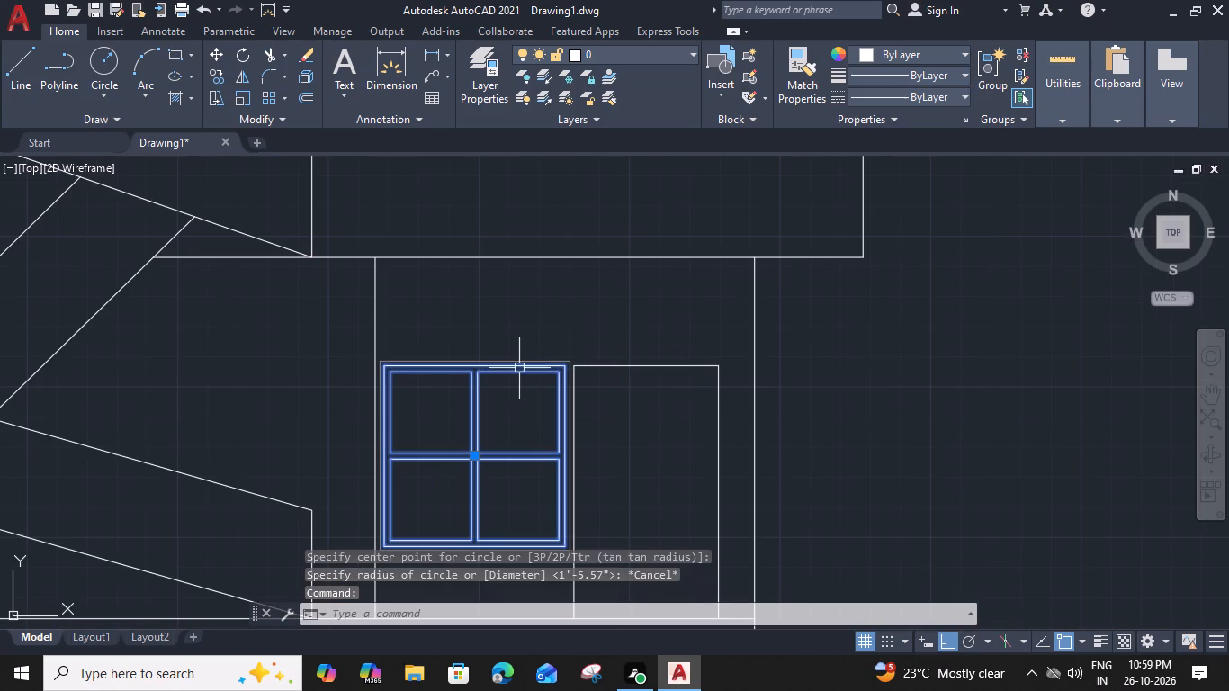
pyautogui.write('CO')
pyautogui.press('space')
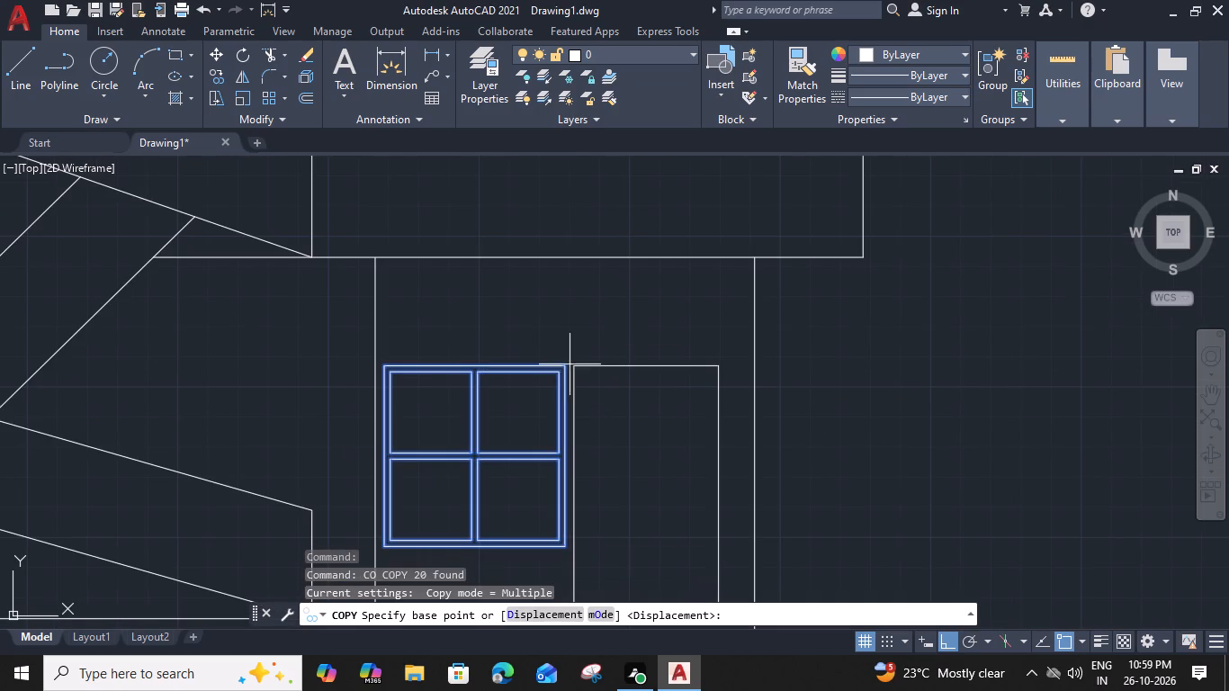
pyautogui.scroll(2, 577, 365)
pyautogui.click(570, 366)
pyautogui.scroll(-2, 570, 361)
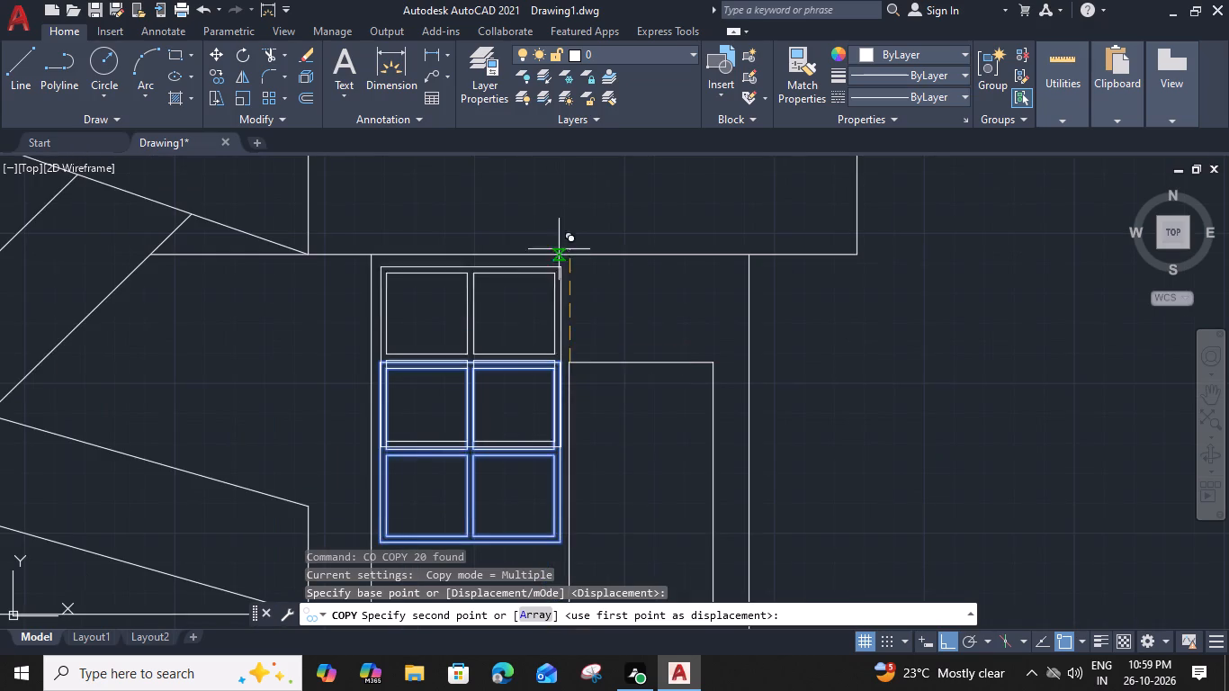
pyautogui.moveTo(557, 234); pyautogui.dragTo(557, 567, button='middle')
pyautogui.scroll(2, 559, 294)
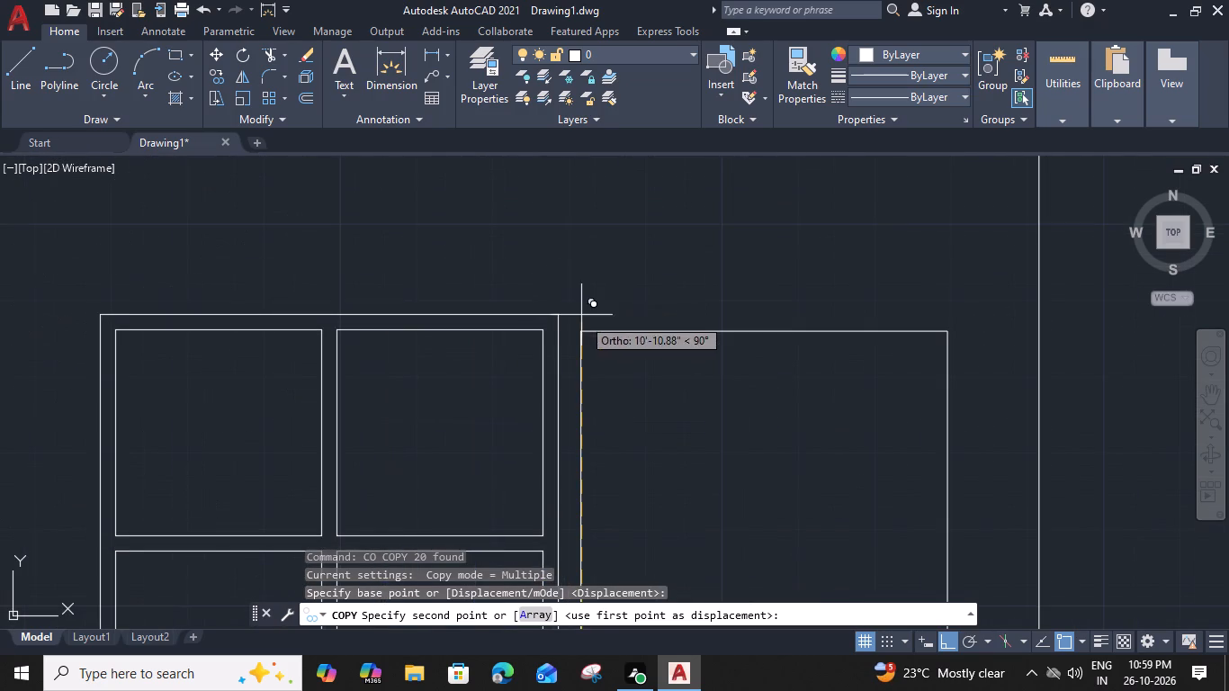
pyautogui.click(586, 334)
pyautogui.press('Escape')
pyautogui.scroll(-3, 584, 314)
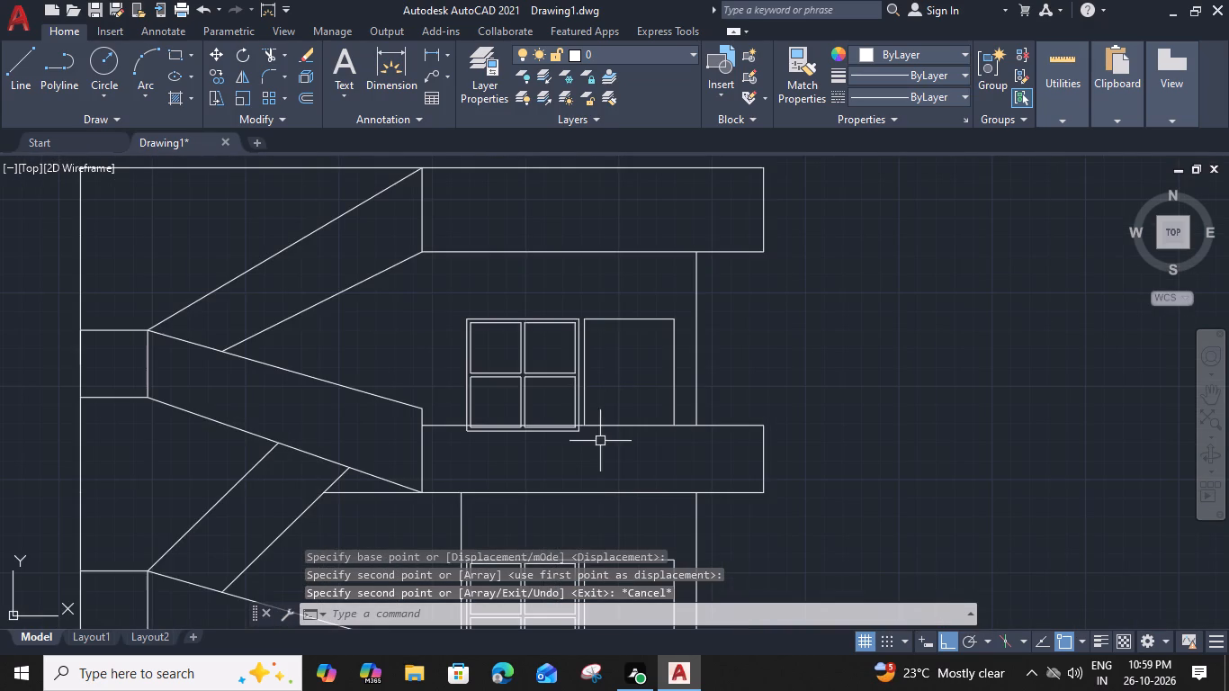
# Trim the copied window's bottom frame line and both lower pane lines below the first-floor parapet top.
pyautogui.write('TR')
pyautogui.press('space')
pyautogui.scroll(3, 498, 438)
pyautogui.click(474, 421)
pyautogui.click(478, 417)
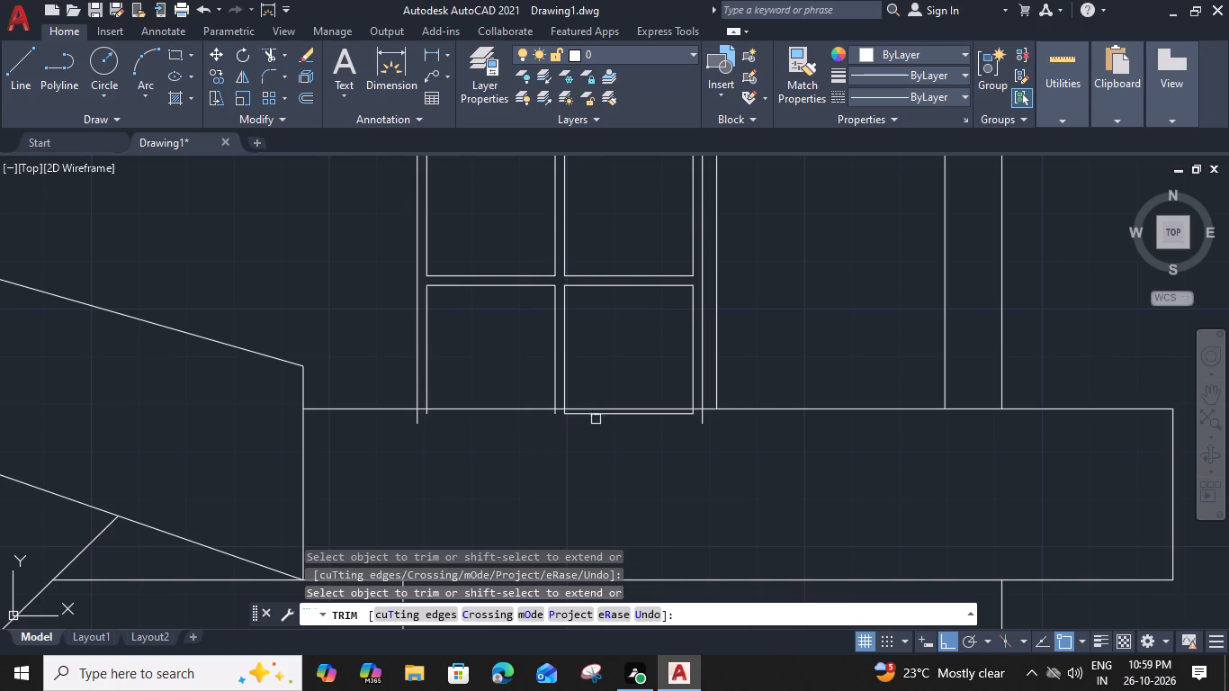
pyautogui.click(601, 415)
# Trim the copied window's vertical frame and pane lines where they protrude below the first-floor parapet top.
pyautogui.click(711, 421)
pyautogui.click(692, 419)
pyautogui.scroll(2, 693, 418)
pyautogui.click(695, 409)
pyautogui.moveTo(549, 457); pyautogui.dragTo(770, 449, button='middle')
pyautogui.scroll(2, 597, 430)
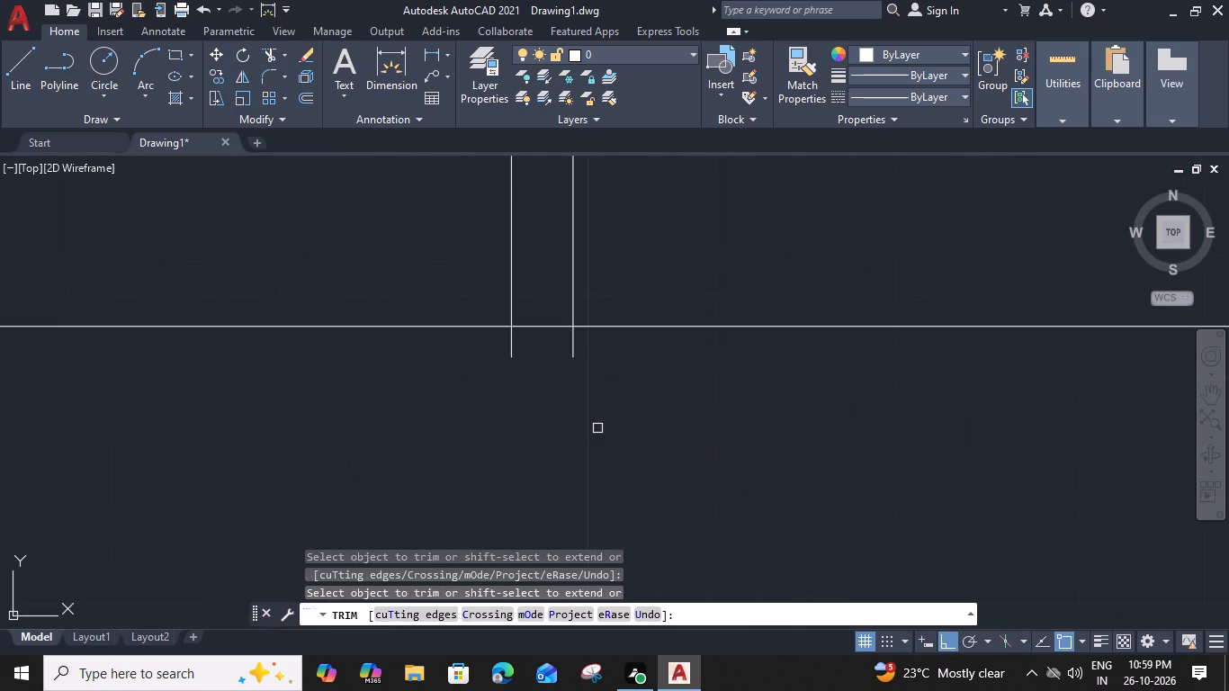
pyautogui.moveTo(532, 336); pyautogui.dragTo(515, 346)
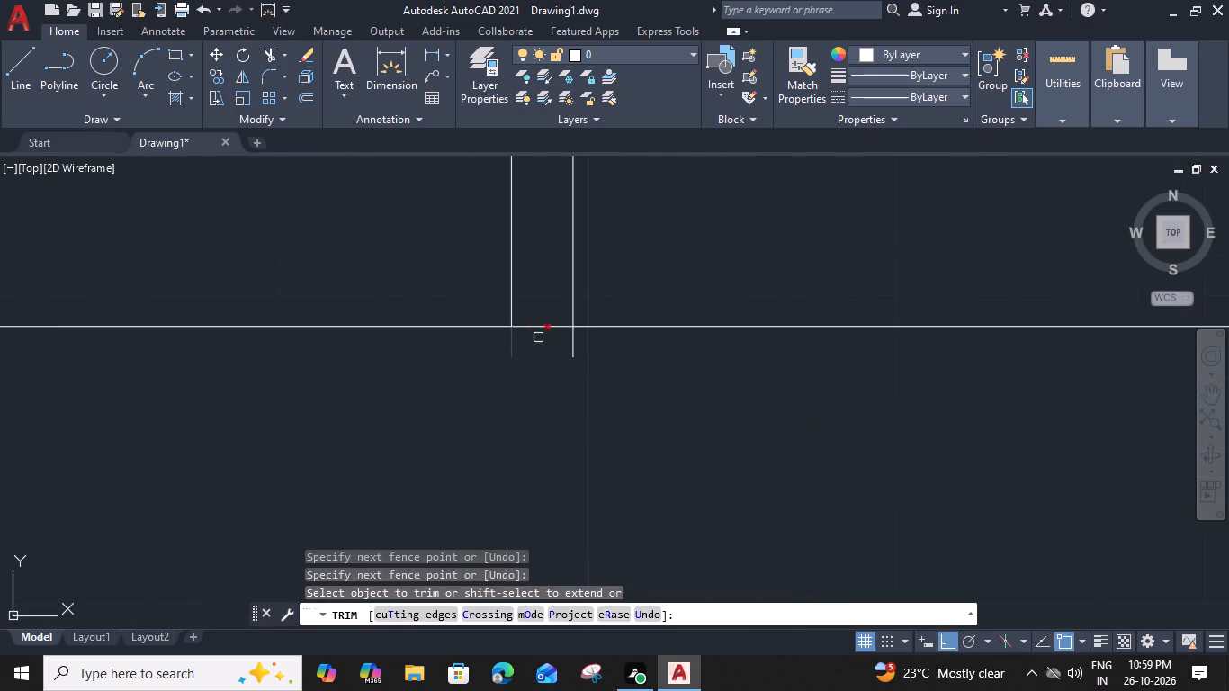
pyautogui.moveTo(544, 339); pyautogui.dragTo(612, 342)
pyautogui.click(502, 350)
pyautogui.click(549, 350)
pyautogui.scroll(-1, 509, 376)
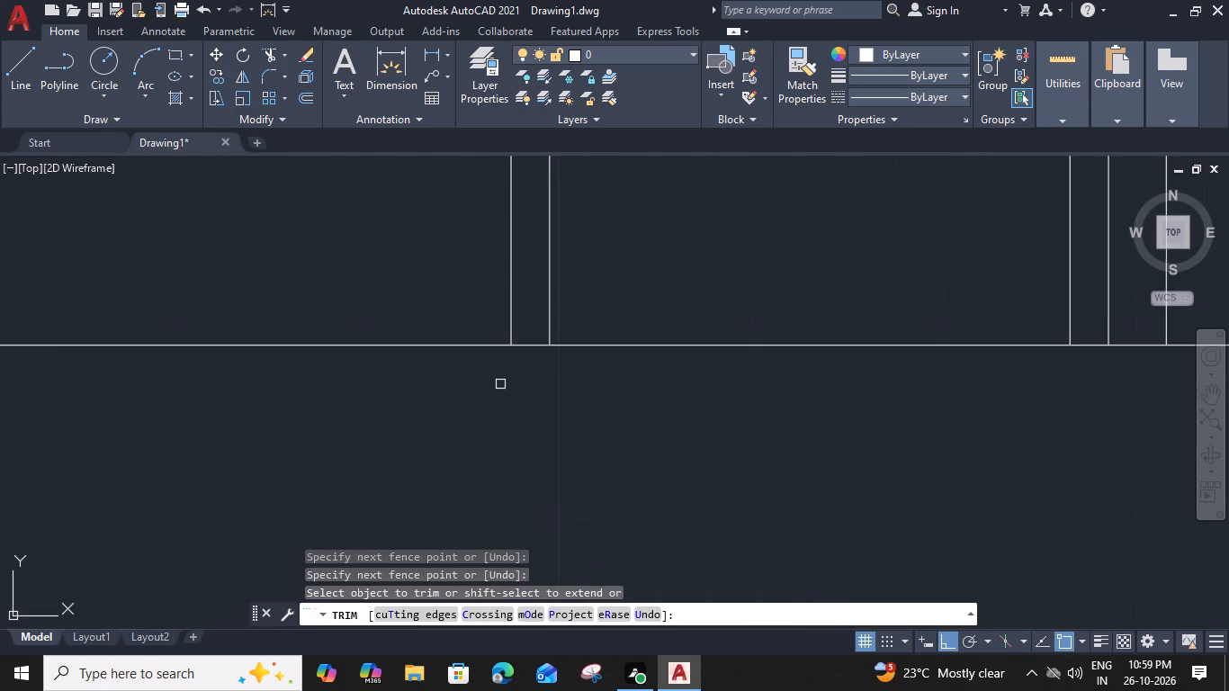
pyautogui.moveTo(617, 395); pyautogui.dragTo(889, 408, button='middle')
pyautogui.moveTo(238, 439); pyautogui.dragTo(605, 397, button='middle')
pyautogui.scroll(1, 575, 323)
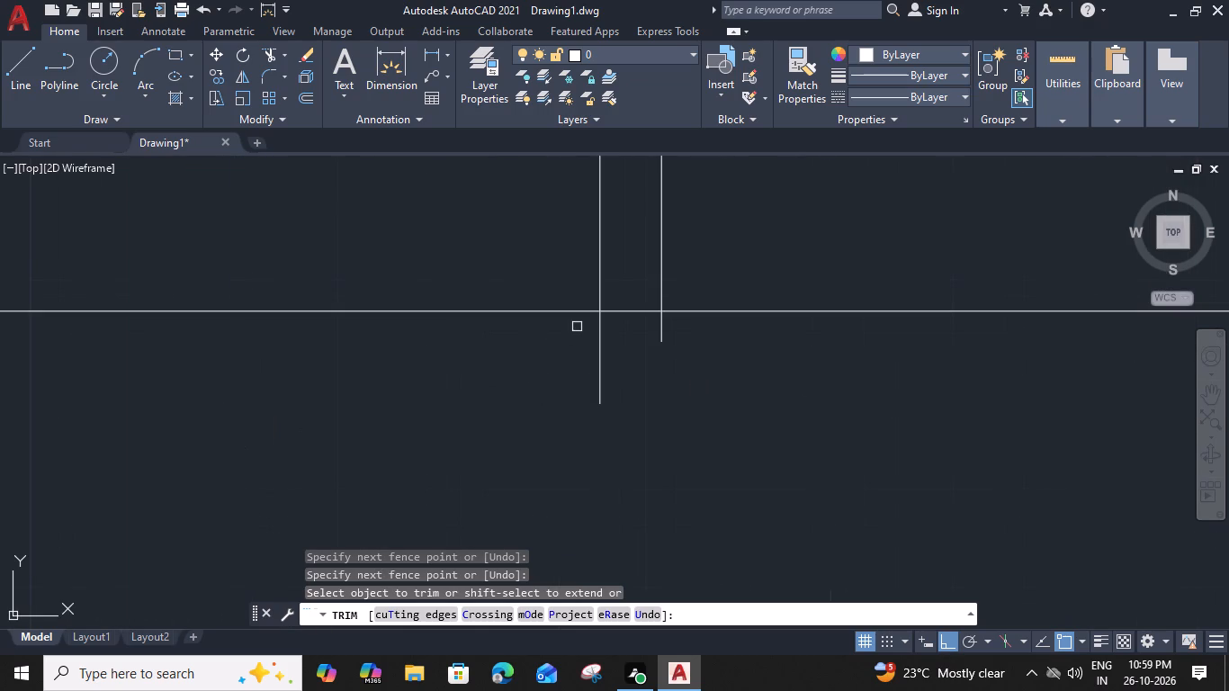
pyautogui.moveTo(693, 330); pyautogui.dragTo(675, 331)
pyautogui.click(543, 344)
pyautogui.press('Escape')
pyautogui.scroll(-3, 543, 344)
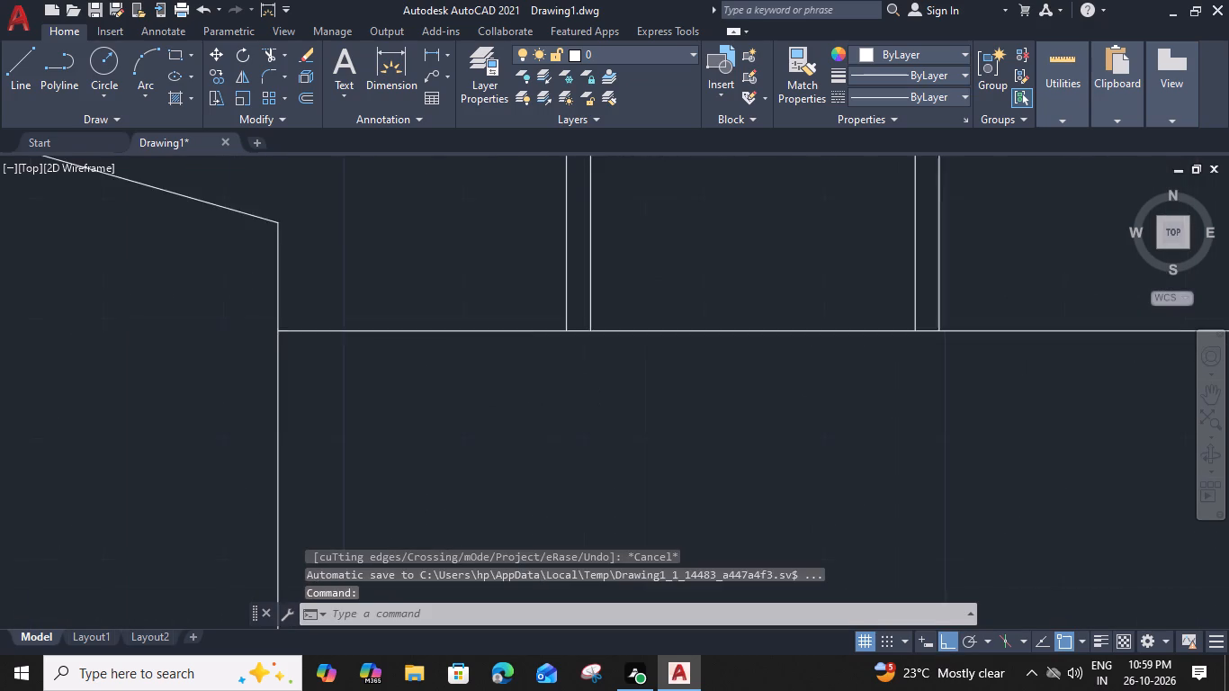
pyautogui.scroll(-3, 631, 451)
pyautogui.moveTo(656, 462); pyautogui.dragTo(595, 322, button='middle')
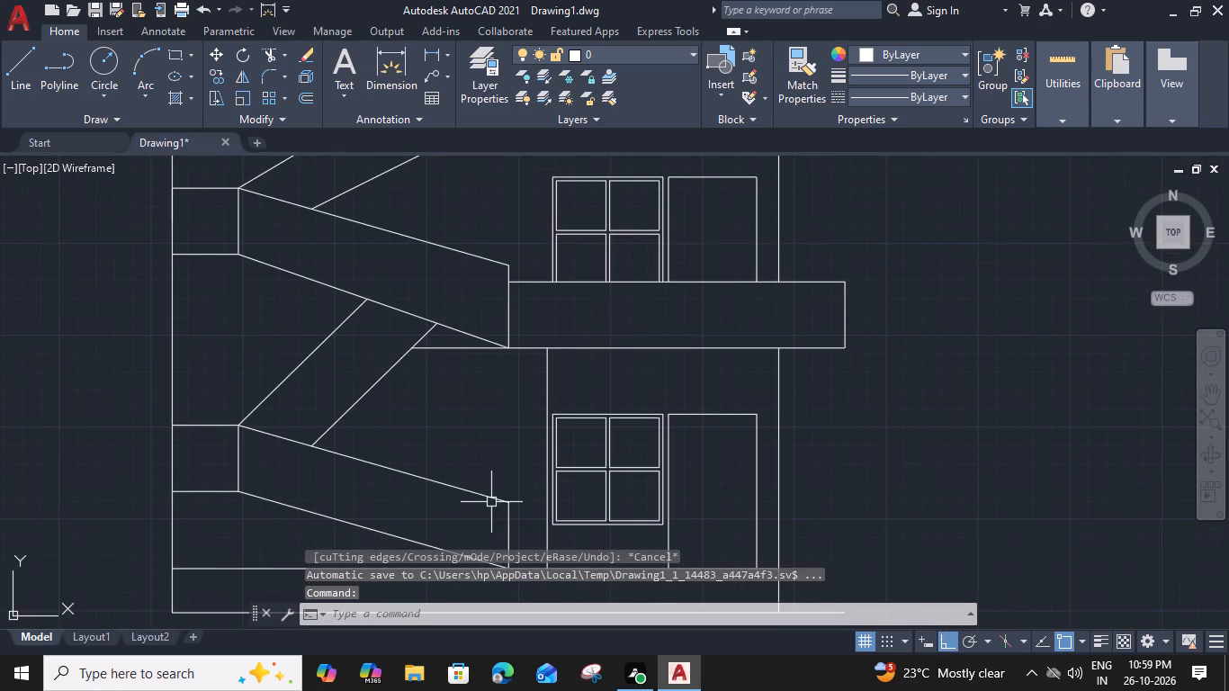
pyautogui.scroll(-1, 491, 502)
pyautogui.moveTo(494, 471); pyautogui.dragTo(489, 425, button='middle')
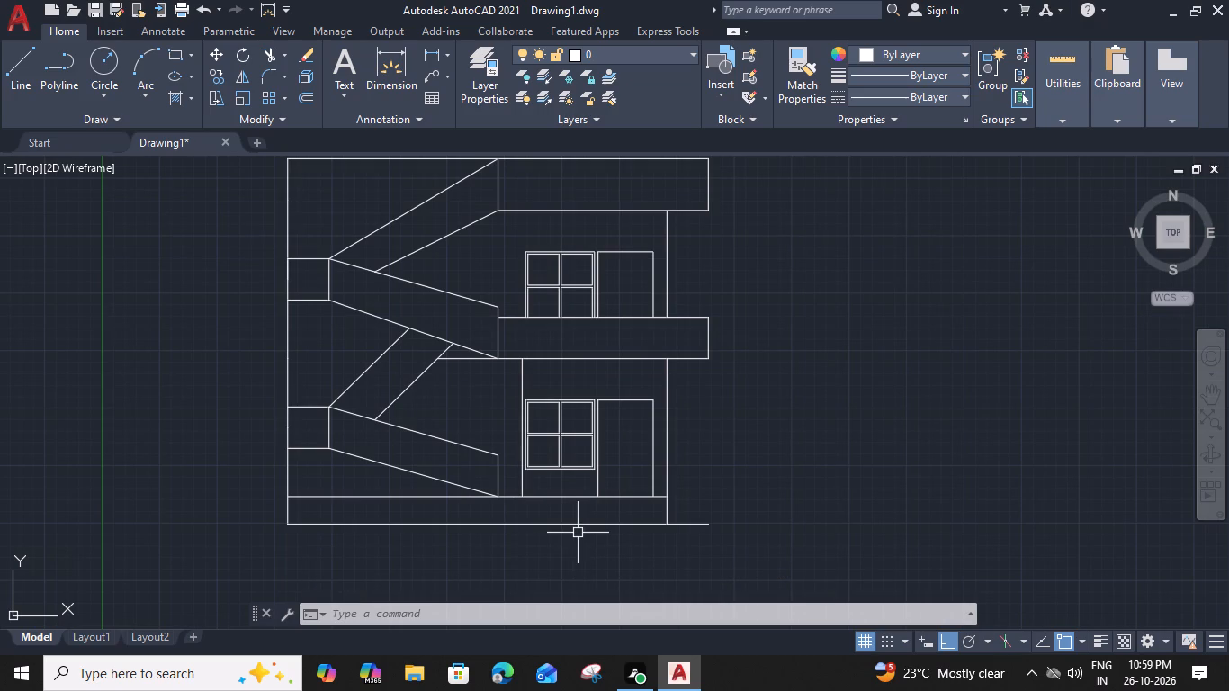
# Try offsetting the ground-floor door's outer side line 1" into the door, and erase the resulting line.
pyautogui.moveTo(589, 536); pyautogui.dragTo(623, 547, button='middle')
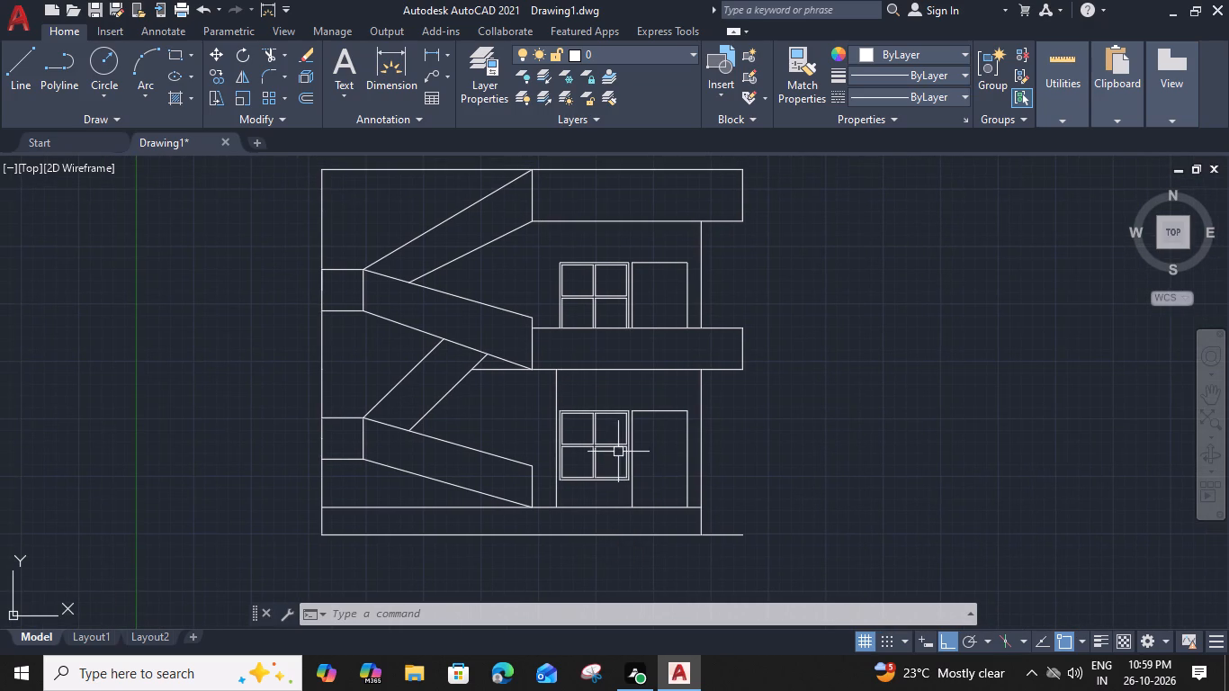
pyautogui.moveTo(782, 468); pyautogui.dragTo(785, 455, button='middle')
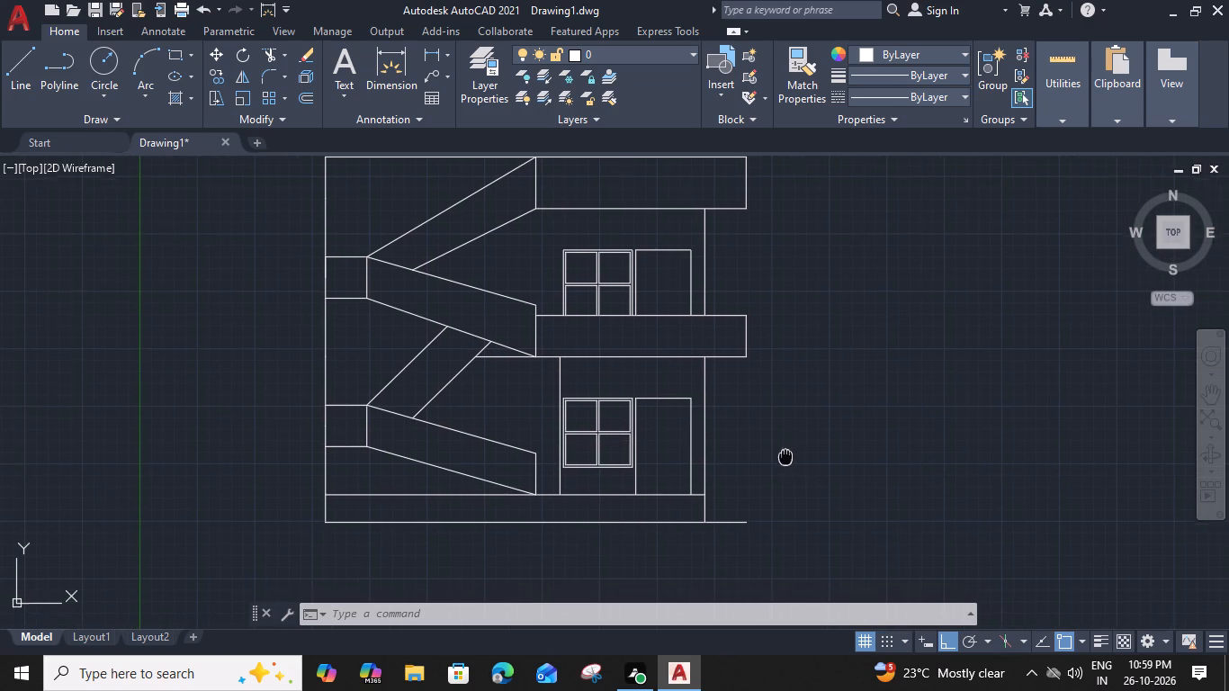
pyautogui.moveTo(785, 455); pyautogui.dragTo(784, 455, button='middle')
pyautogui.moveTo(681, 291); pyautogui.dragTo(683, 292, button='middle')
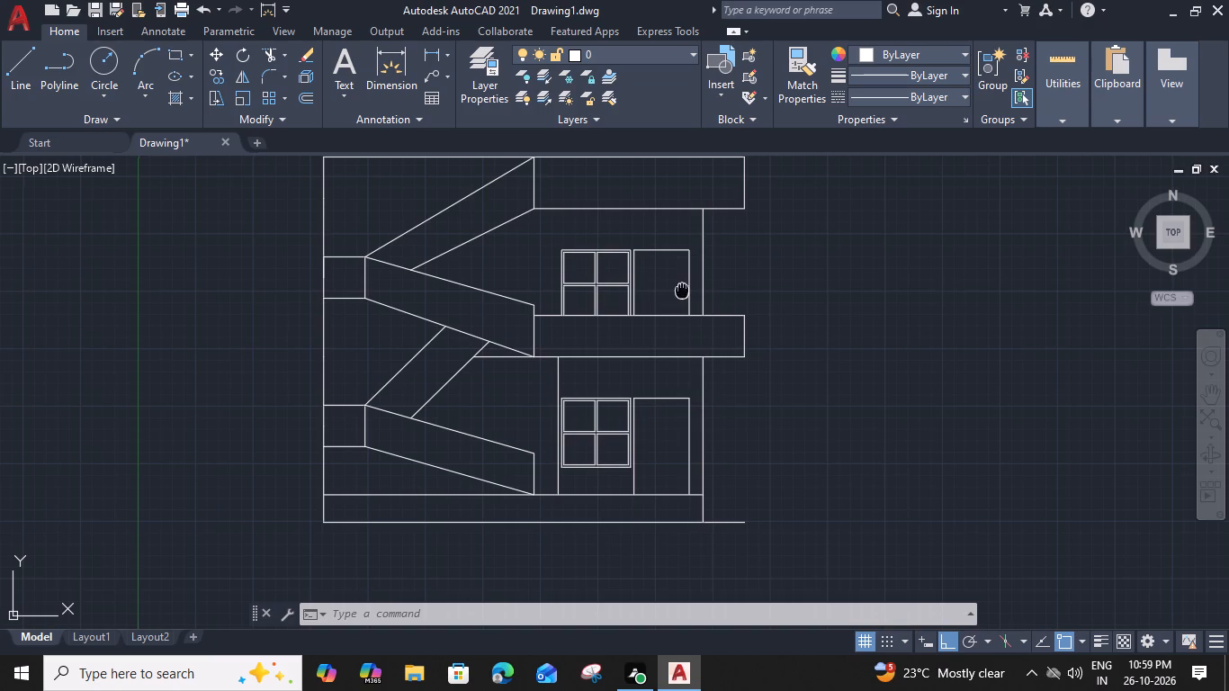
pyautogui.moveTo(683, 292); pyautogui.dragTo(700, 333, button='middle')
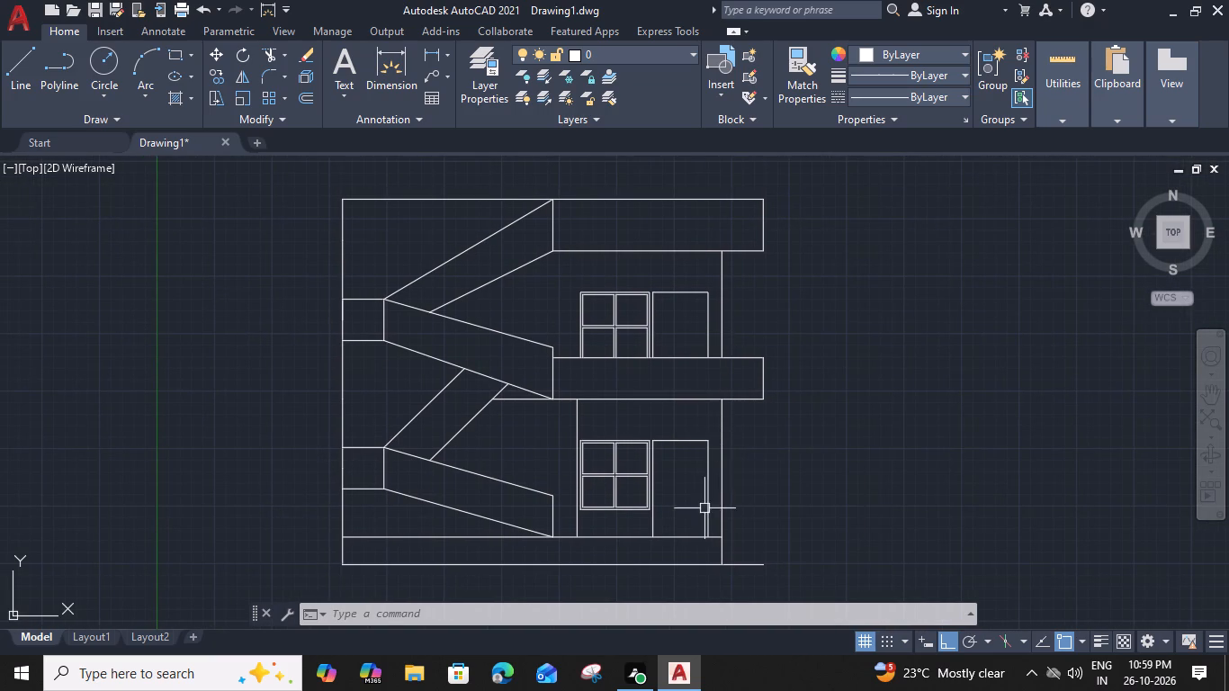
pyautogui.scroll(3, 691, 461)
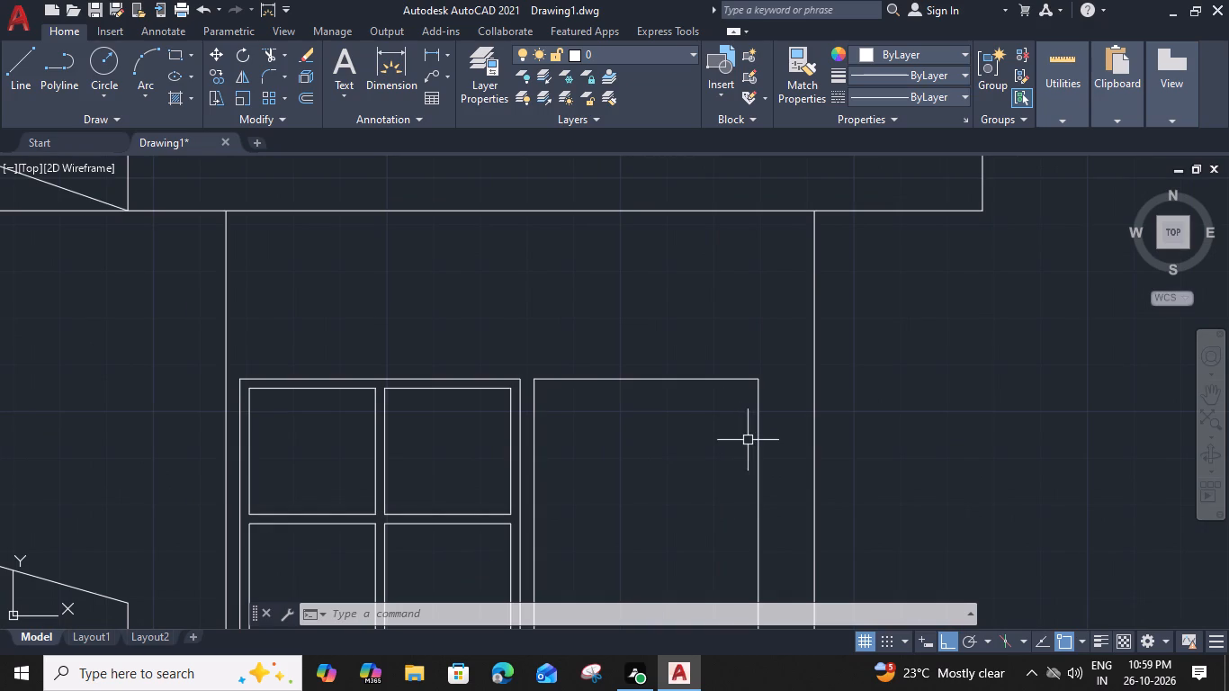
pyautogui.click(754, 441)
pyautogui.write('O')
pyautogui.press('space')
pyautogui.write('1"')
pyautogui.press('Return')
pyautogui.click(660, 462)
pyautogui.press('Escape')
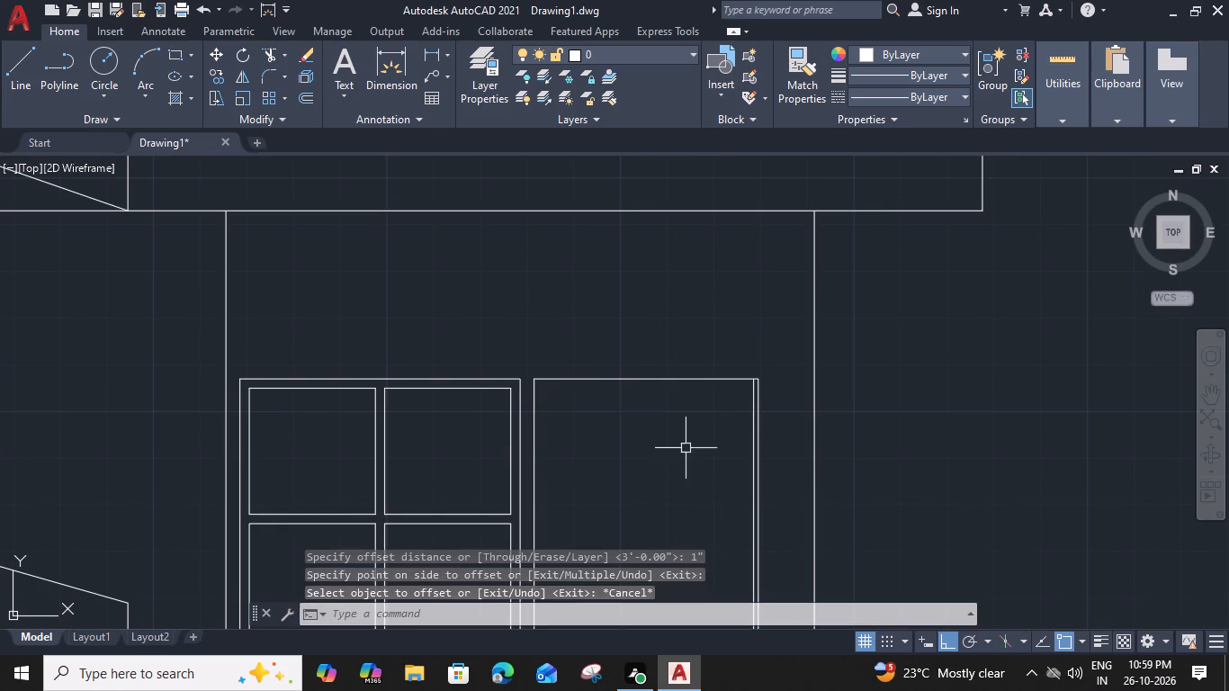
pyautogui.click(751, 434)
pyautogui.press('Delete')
# Offset the ground-floor door's two side lines, its top line and the floor line beneath it 2" toward the door's inside.
pyautogui.click(760, 453)
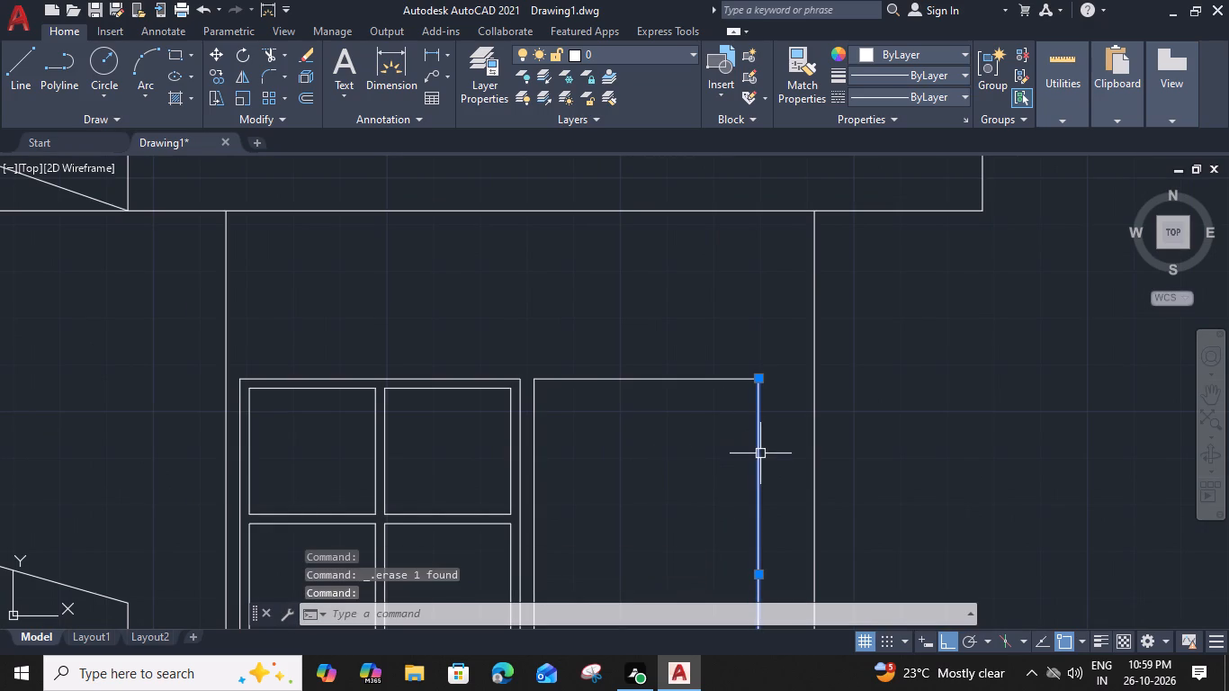
pyautogui.write('O')
pyautogui.press('space')
pyautogui.write('2"')
pyautogui.press('Return')
pyautogui.click(661, 467)
pyautogui.click(646, 382)
pyautogui.click(639, 430)
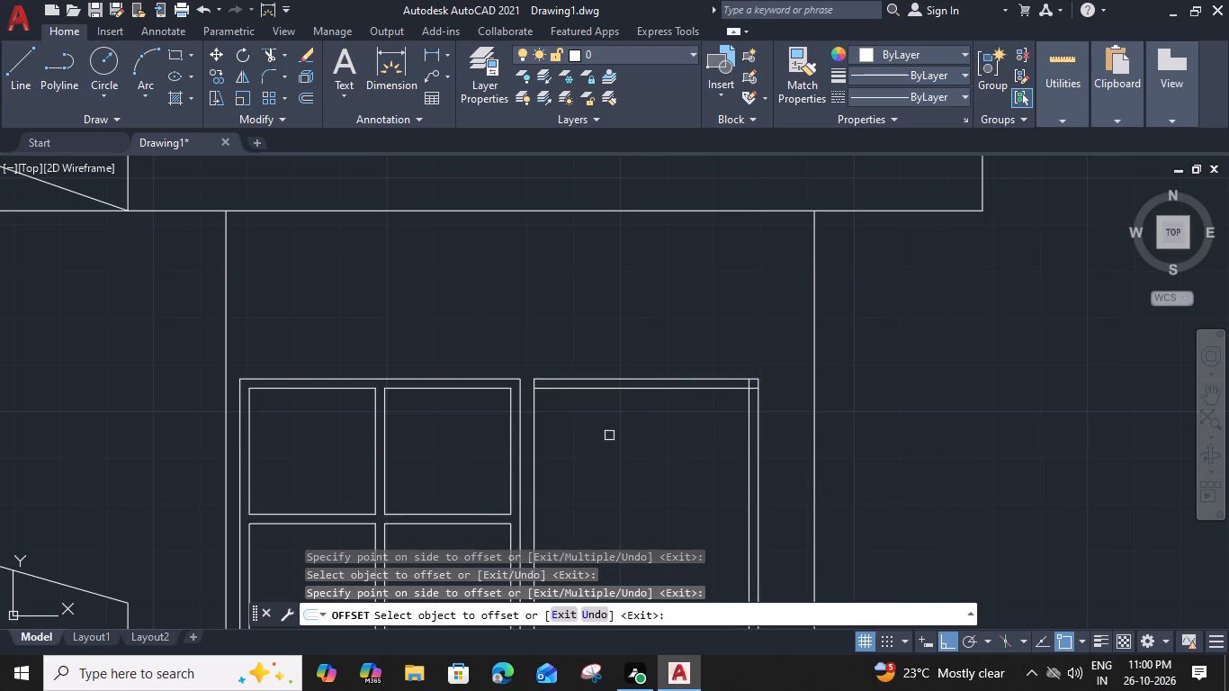
pyautogui.click(538, 419)
pyautogui.click(595, 436)
pyautogui.moveTo(641, 497); pyautogui.dragTo(601, 287, button='middle')
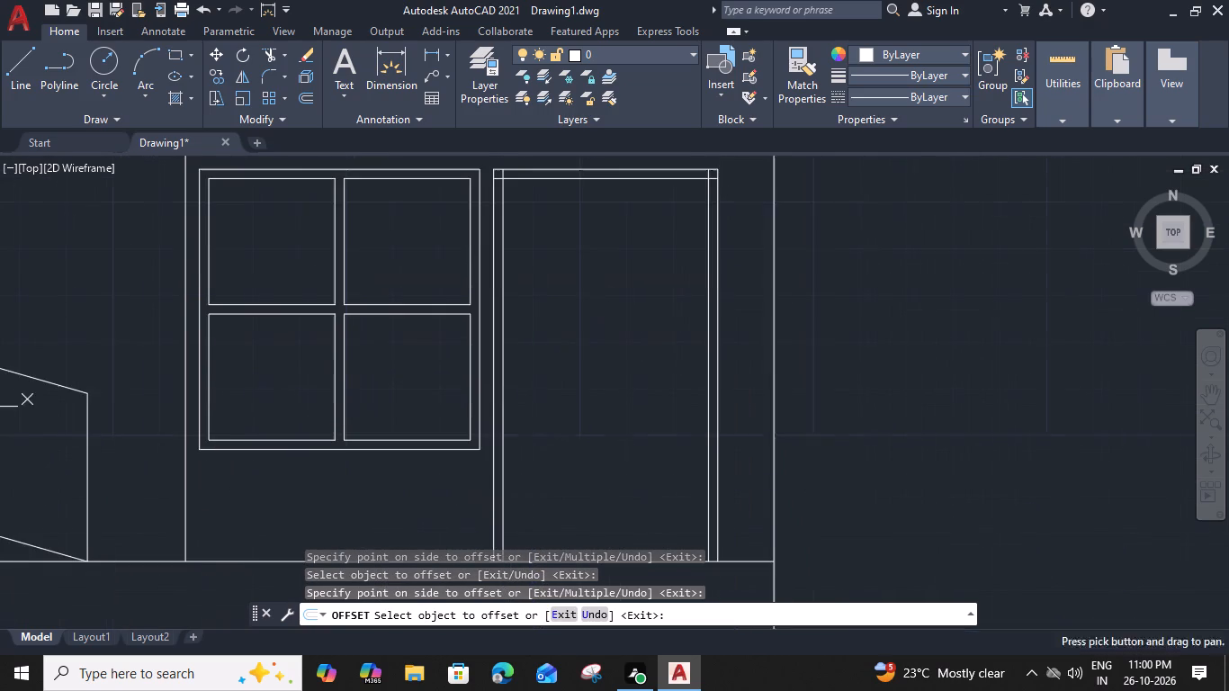
pyautogui.moveTo(614, 468); pyautogui.dragTo(614, 417, button='middle')
pyautogui.click(628, 506)
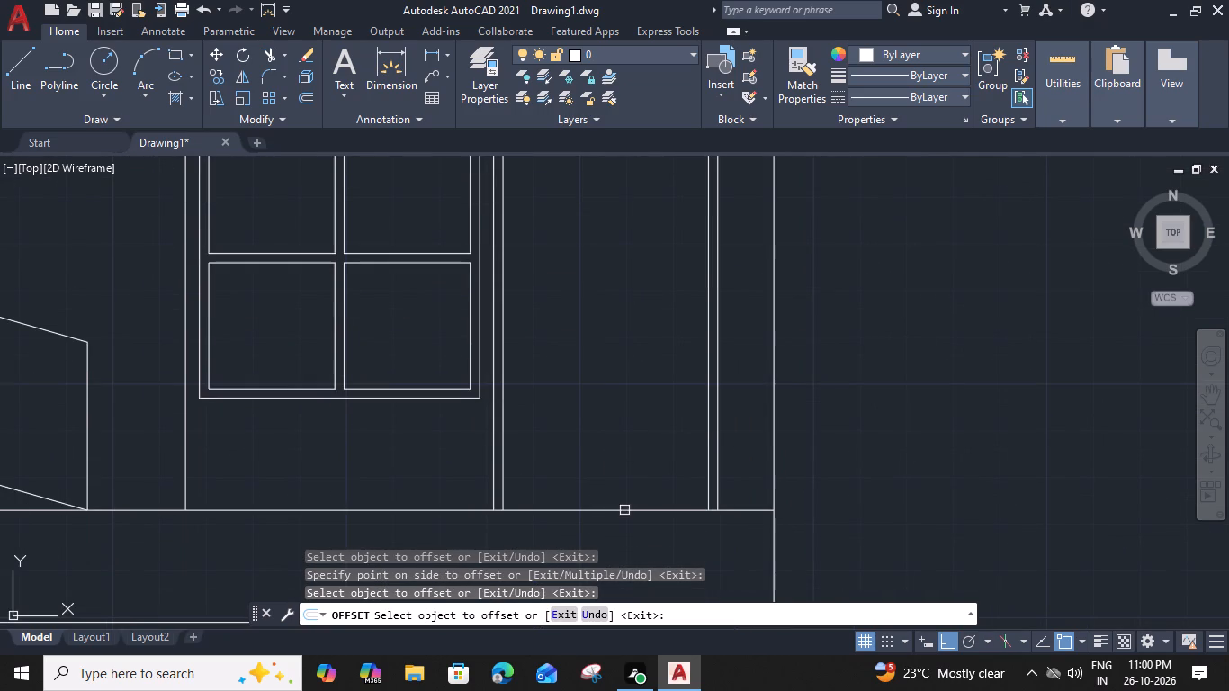
pyautogui.moveTo(624, 511); pyautogui.dragTo(624, 498)
pyautogui.click(627, 448)
# Offset the first-floor door's top line and both side lines 2" inward to form its frame.
pyautogui.moveTo(619, 304); pyautogui.dragTo(632, 690, button='middle')
pyautogui.moveTo(641, 313); pyautogui.dragTo(633, 471, button='middle')
pyautogui.moveTo(634, 283); pyautogui.dragTo(620, 429, button='middle')
pyautogui.click(613, 275)
pyautogui.click(611, 384)
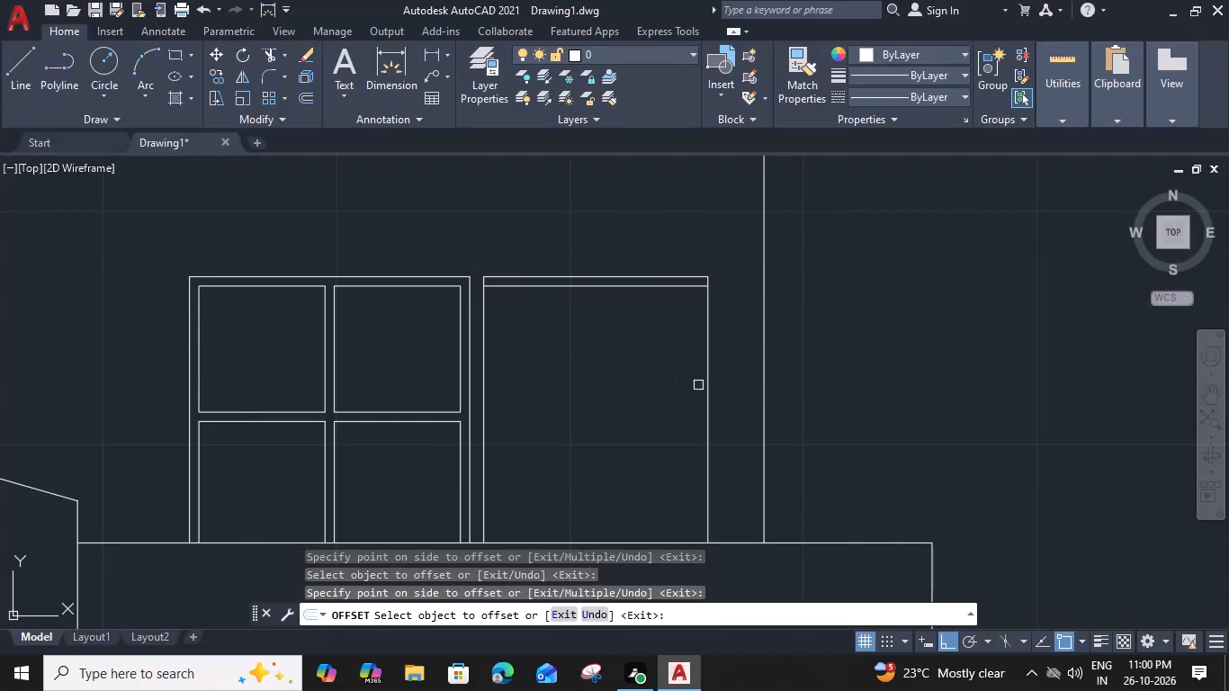
pyautogui.click(706, 385)
pyautogui.click(641, 399)
pyautogui.click(486, 337)
pyautogui.click(516, 339)
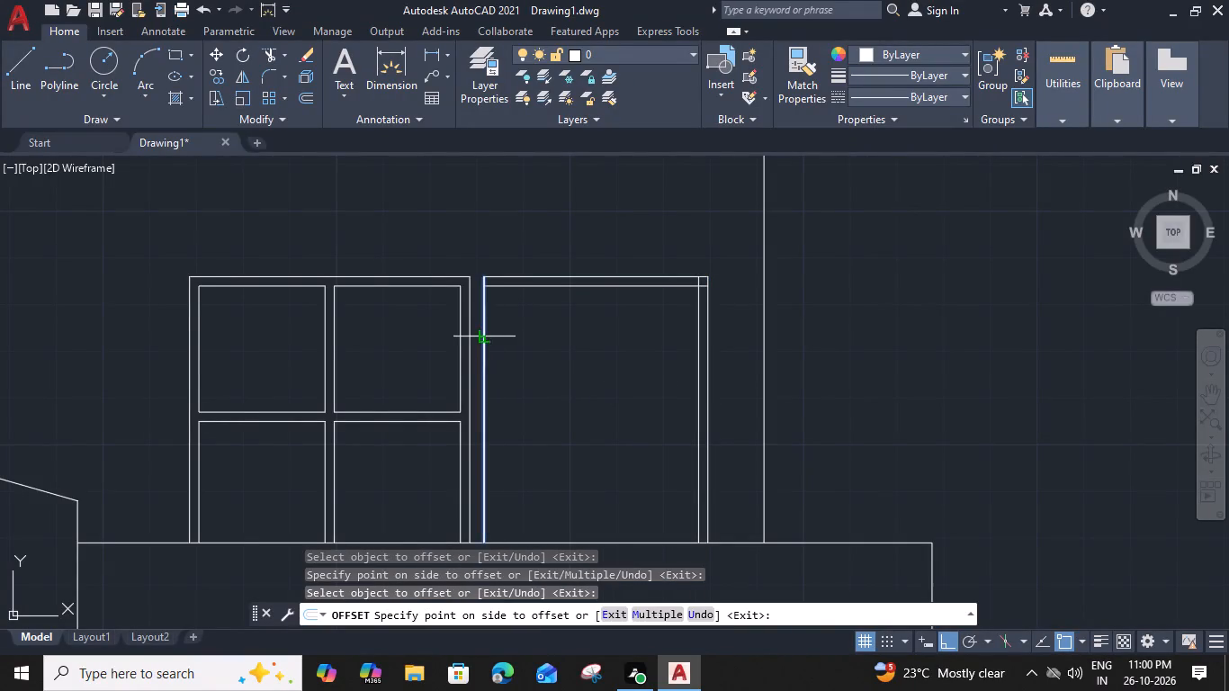
pyautogui.press('Escape')
# Trim the overlapping offset line ends at both upper corners of the first-floor door frame.
pyautogui.write('TR')
pyautogui.press('space')
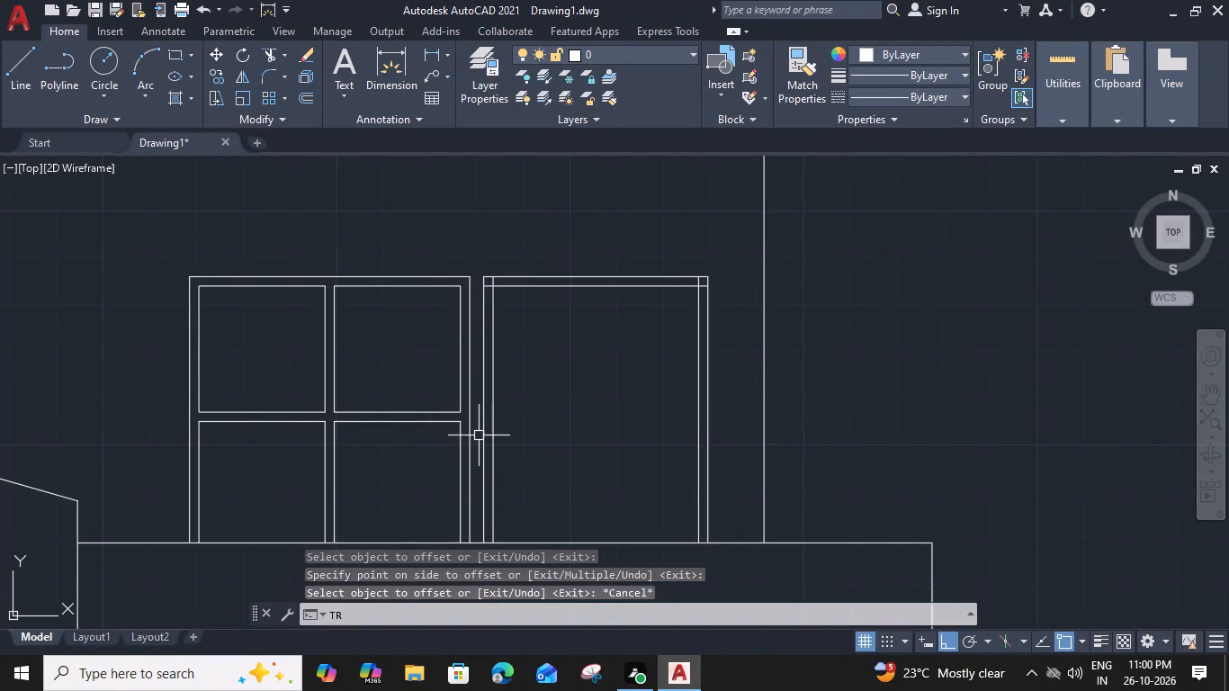
pyautogui.scroll(3, 496, 269)
pyautogui.click(487, 309)
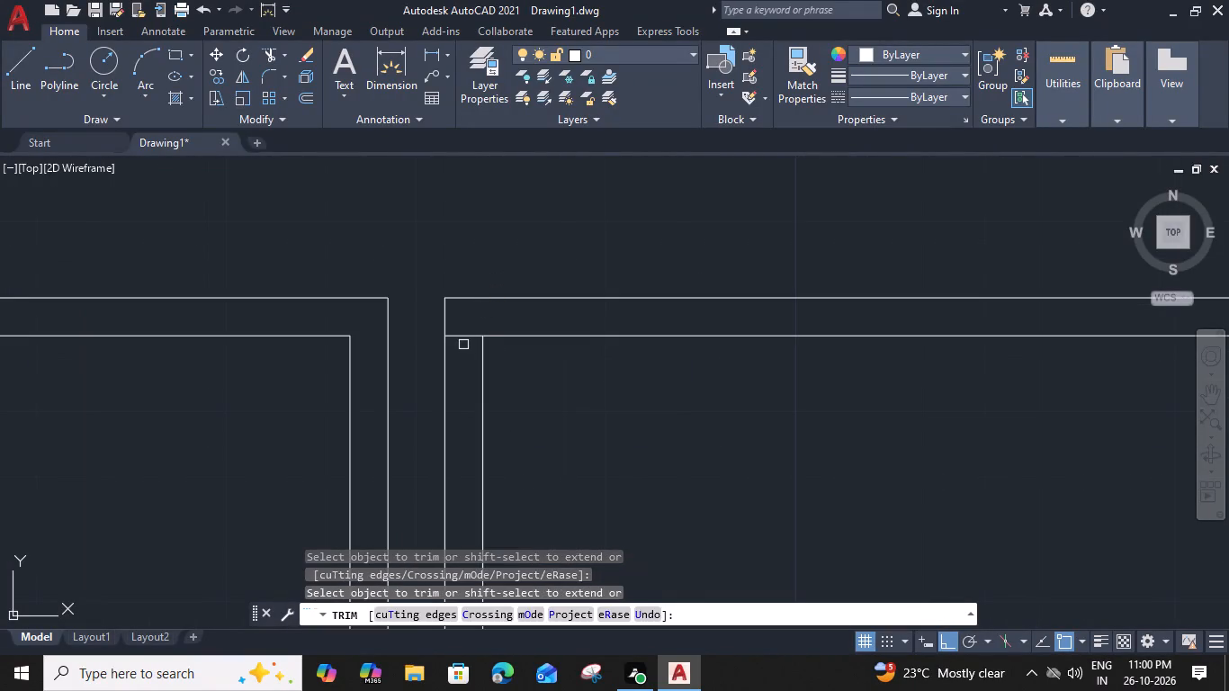
pyautogui.click(463, 345)
pyautogui.click(467, 327)
pyautogui.moveTo(1122, 331); pyautogui.dragTo(621, 367, button='middle')
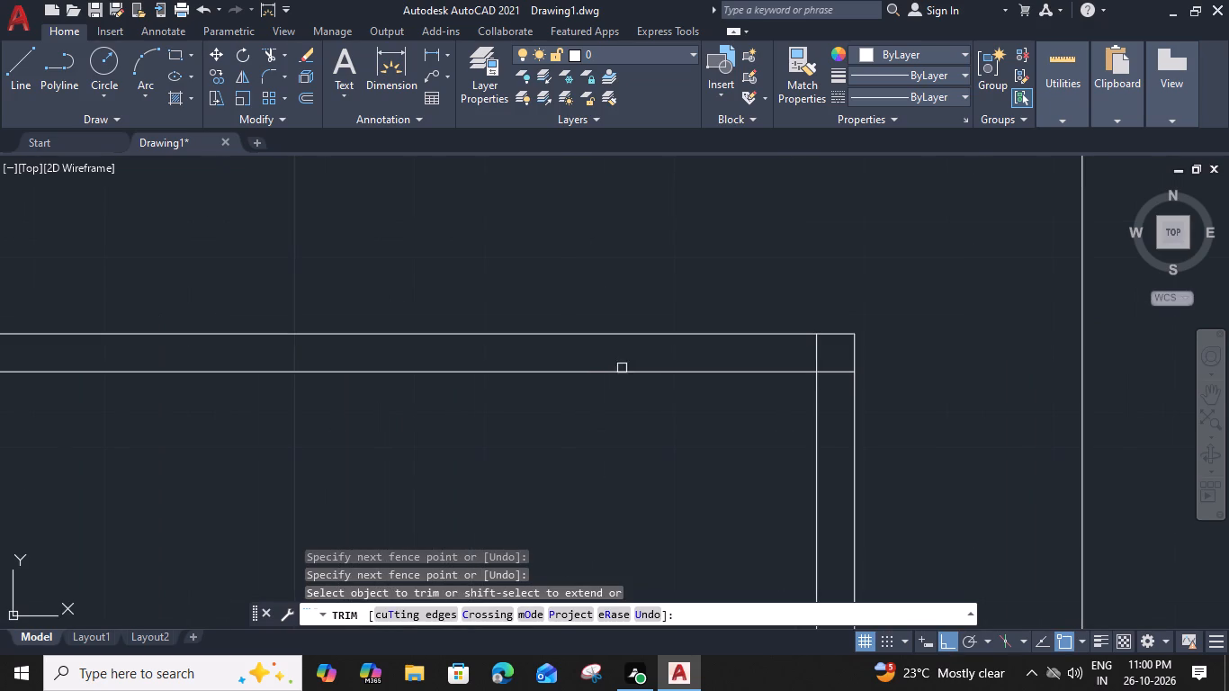
pyautogui.click(821, 346)
pyautogui.click(845, 380)
pyautogui.click(818, 352)
# Trim the overlapping offset line ends at the upper corners of the ground-floor door frame.
pyautogui.scroll(-4, 818, 372)
pyautogui.moveTo(772, 455); pyautogui.dragTo(700, 216, button='middle')
pyautogui.moveTo(713, 480); pyautogui.dragTo(695, 410, button='middle')
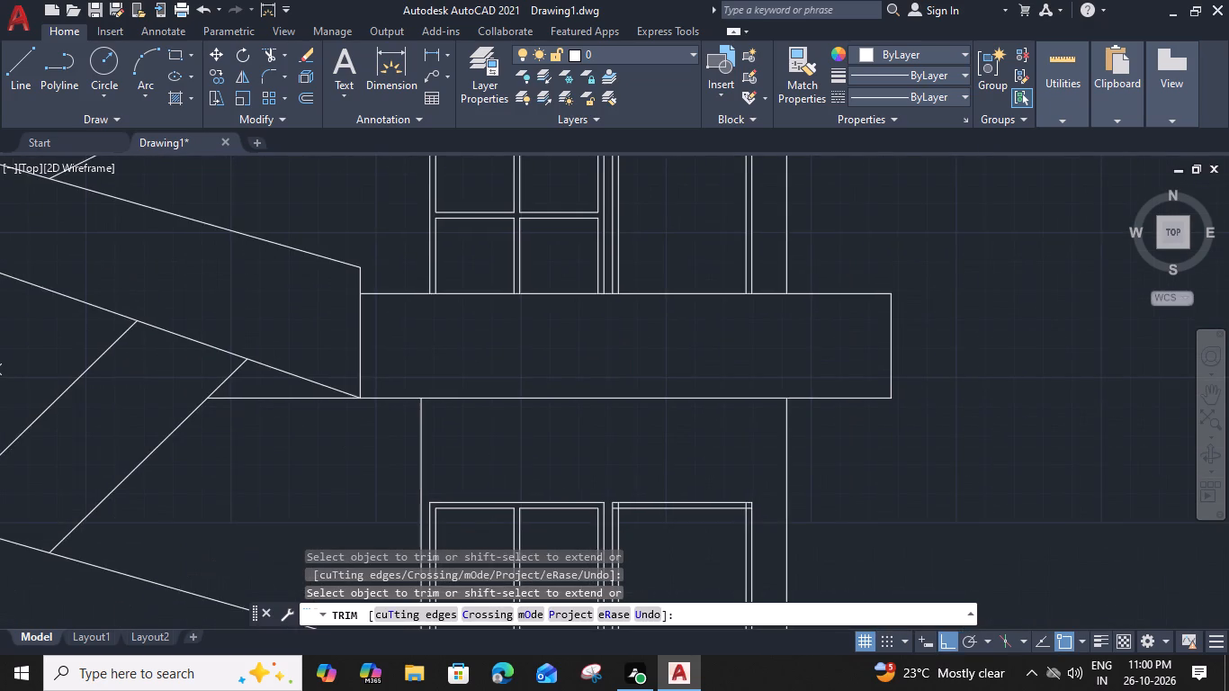
pyautogui.scroll(3, 726, 436)
pyautogui.click(739, 445)
pyautogui.click(747, 451)
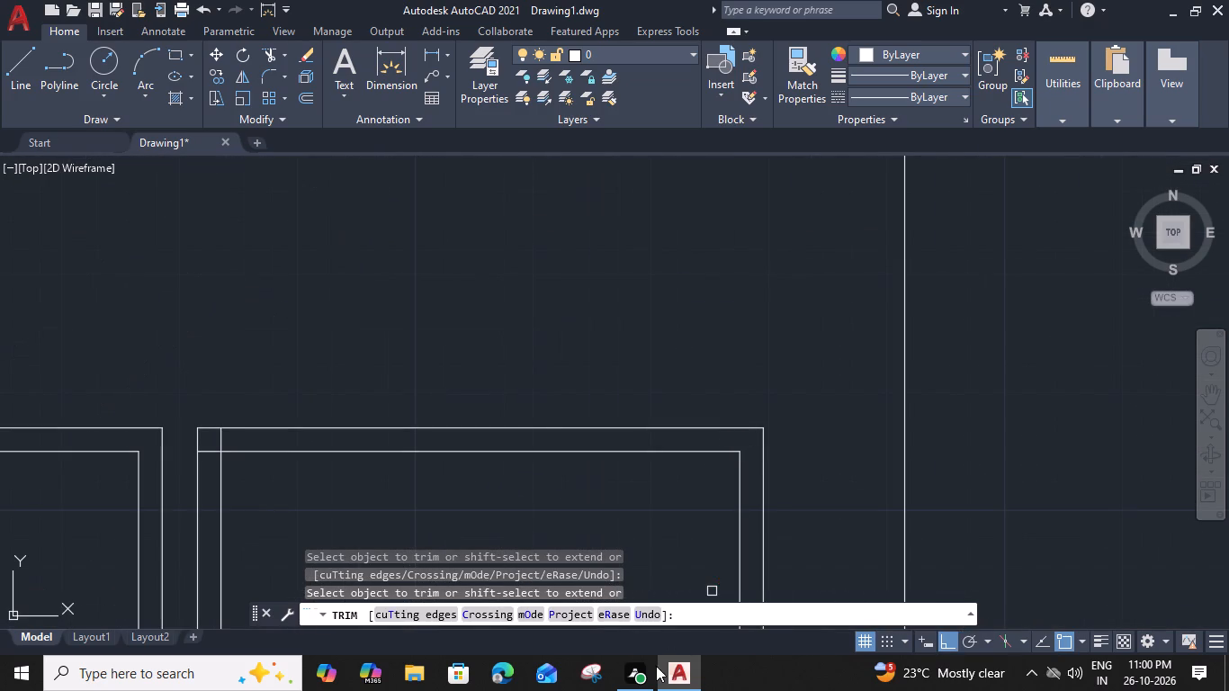
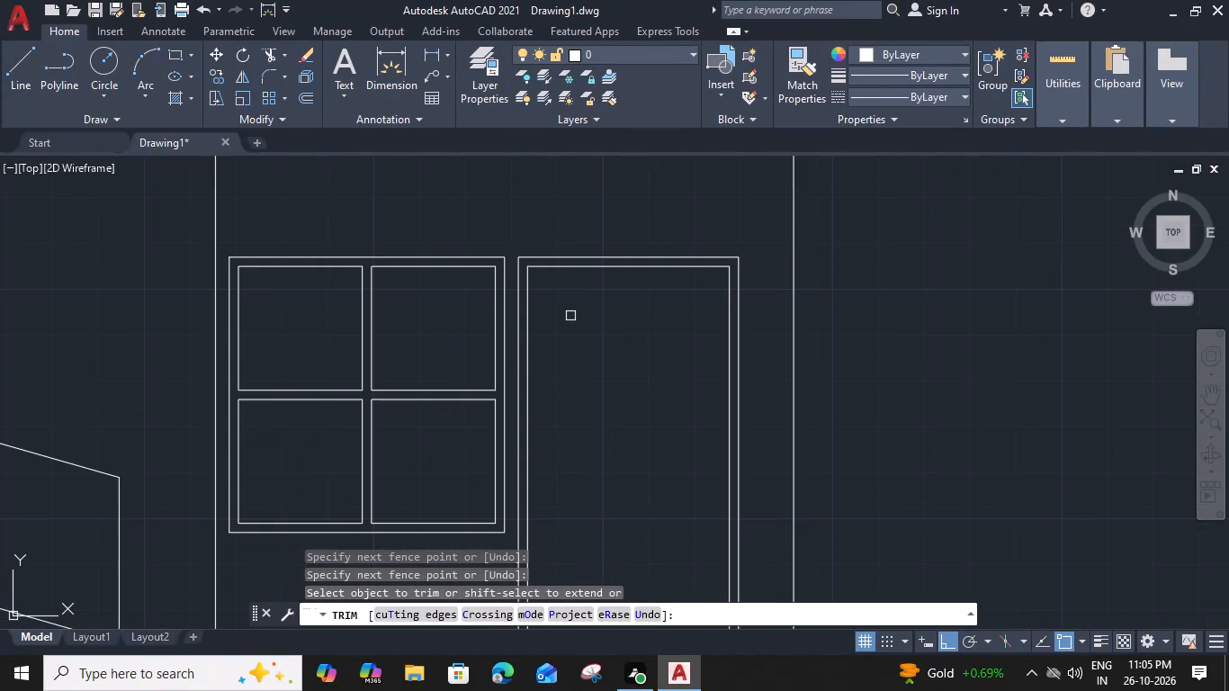
# Trim the overlapping offset line ends at both lower corners of the ground-floor door frame.
pyautogui.moveTo(579, 485); pyautogui.dragTo(600, 364, button='middle')
pyautogui.scroll(3, 577, 519)
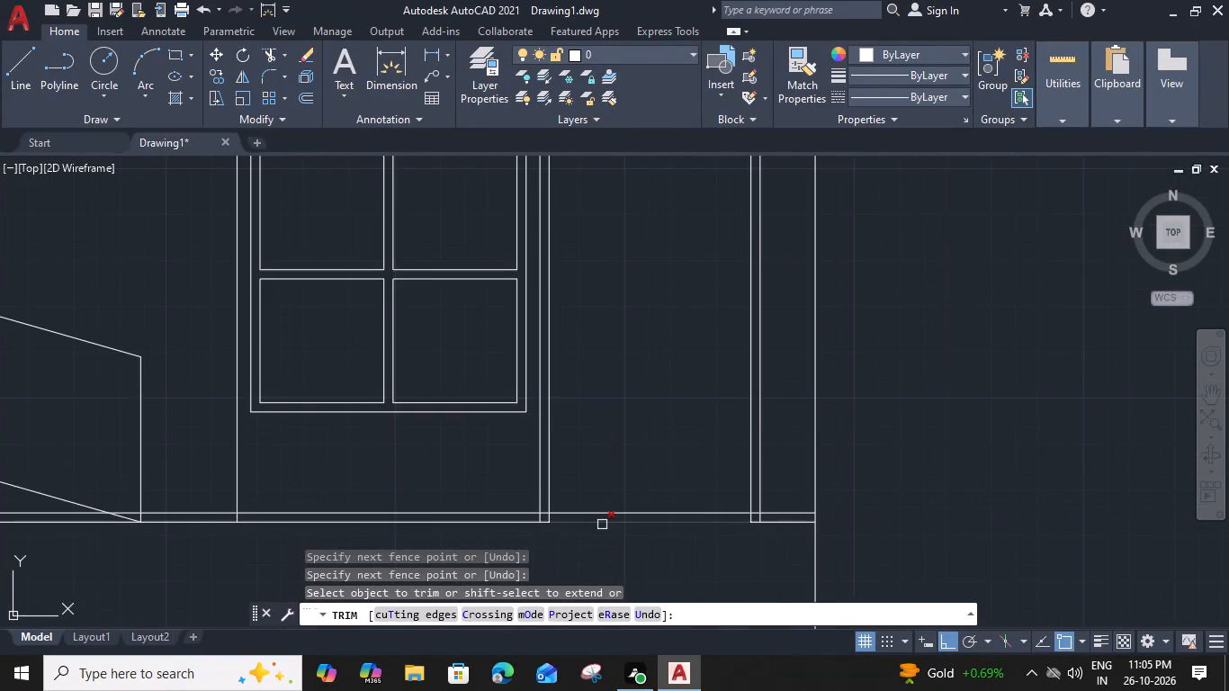
pyautogui.click(381, 486)
pyautogui.click(381, 502)
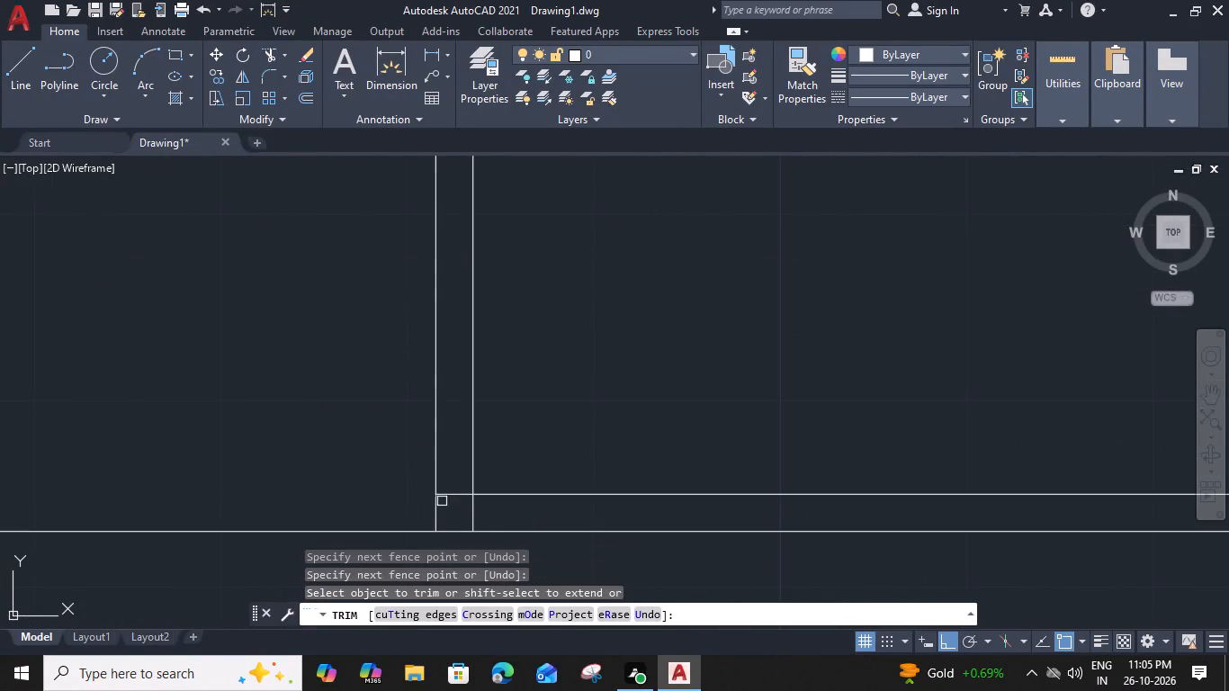
pyautogui.moveTo(447, 496); pyautogui.dragTo(456, 498)
pyautogui.click(475, 512)
pyautogui.scroll(-3, 476, 509)
pyautogui.moveTo(695, 523); pyautogui.dragTo(678, 517, button='middle')
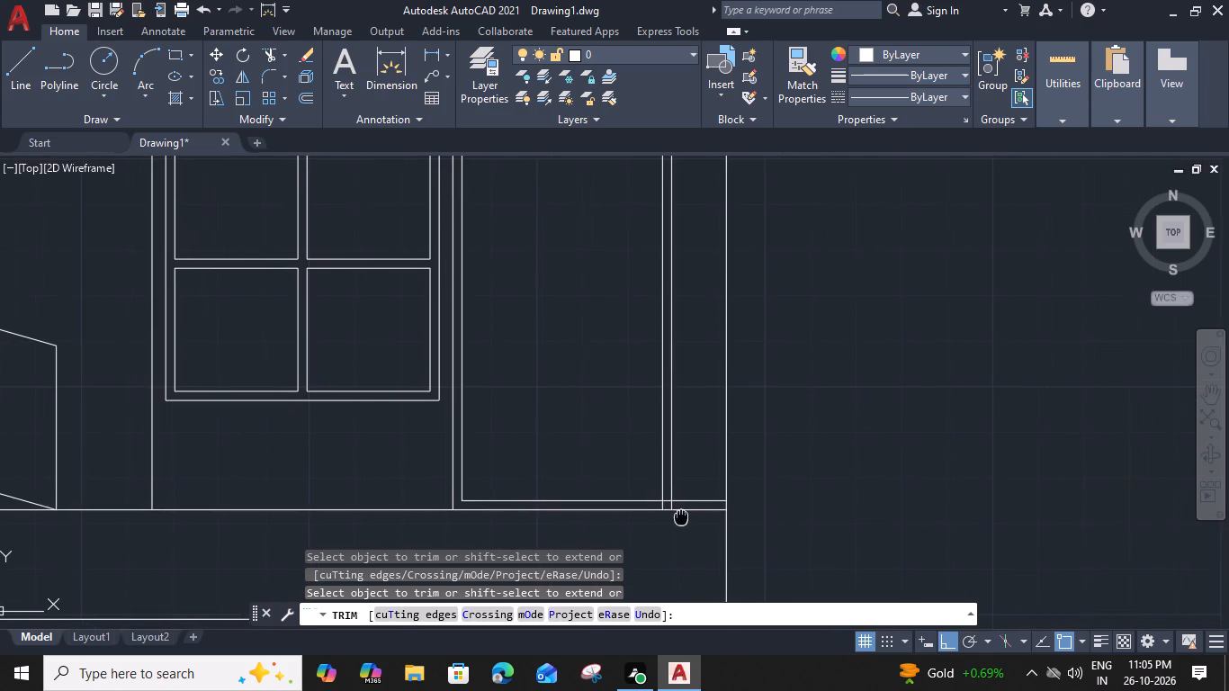
pyautogui.moveTo(678, 517); pyautogui.dragTo(677, 516, button='middle')
pyautogui.scroll(2, 678, 505)
pyautogui.click(679, 498)
pyautogui.click(679, 490)
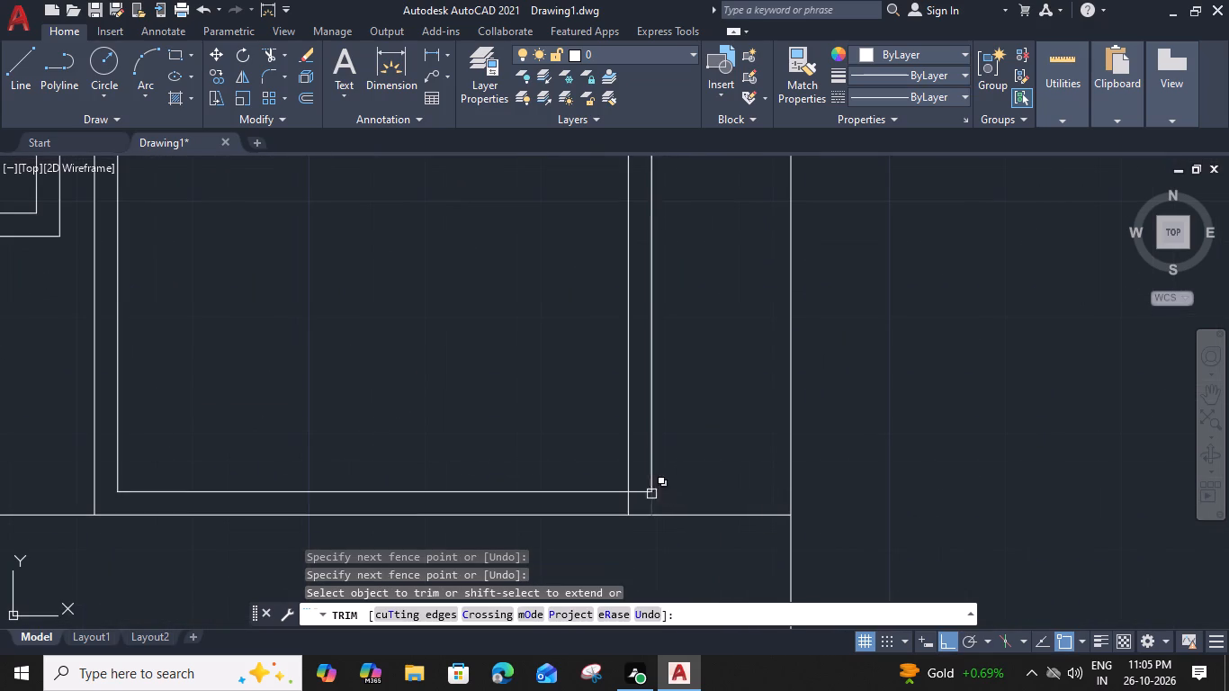
pyautogui.click(640, 492)
pyautogui.click(628, 502)
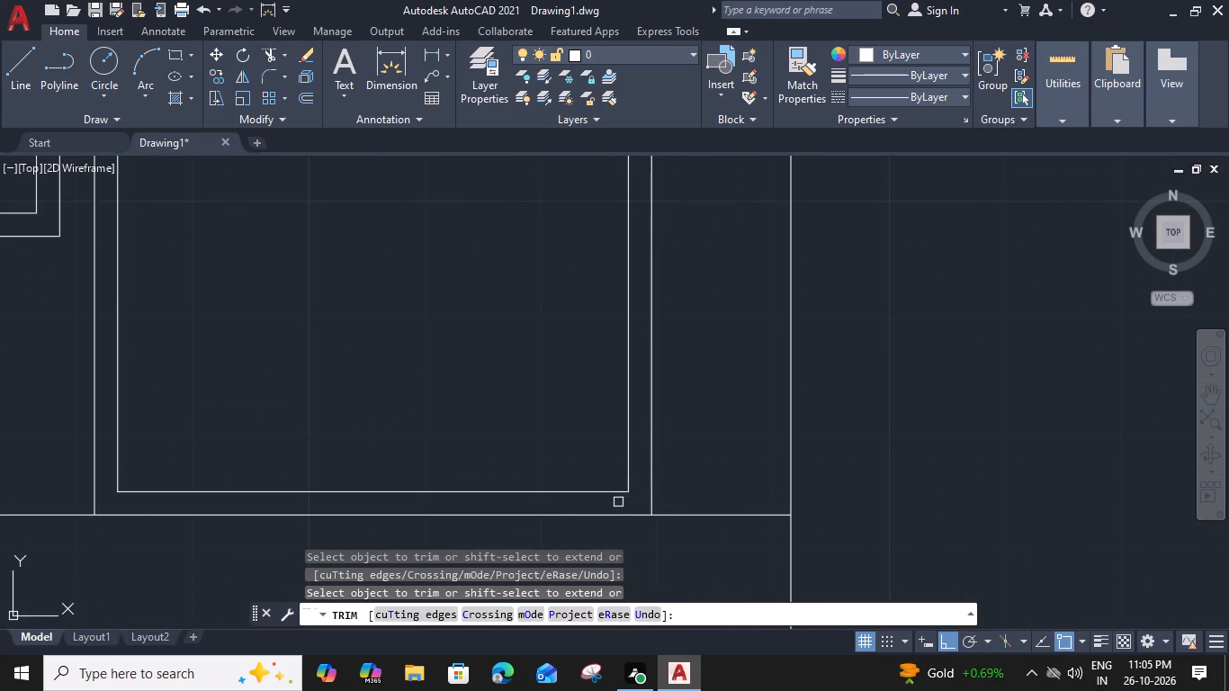
pyautogui.press('Escape')
# Examine the ground-floor door and window within the whole elevation and in relation to the floor plan below.
pyautogui.scroll(-3, 610, 441)
pyautogui.moveTo(579, 433); pyautogui.dragTo(635, 462, button='middle')
pyautogui.scroll(1, 632, 461)
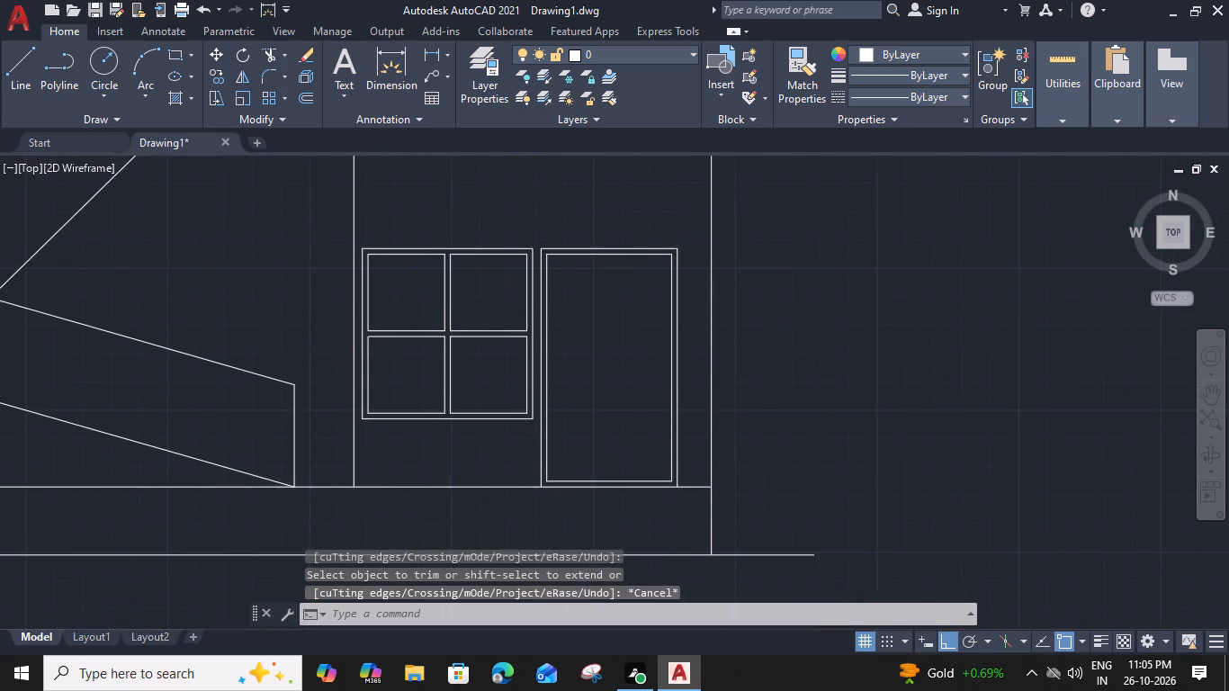
pyautogui.moveTo(585, 373); pyautogui.dragTo(635, 437, button='middle')
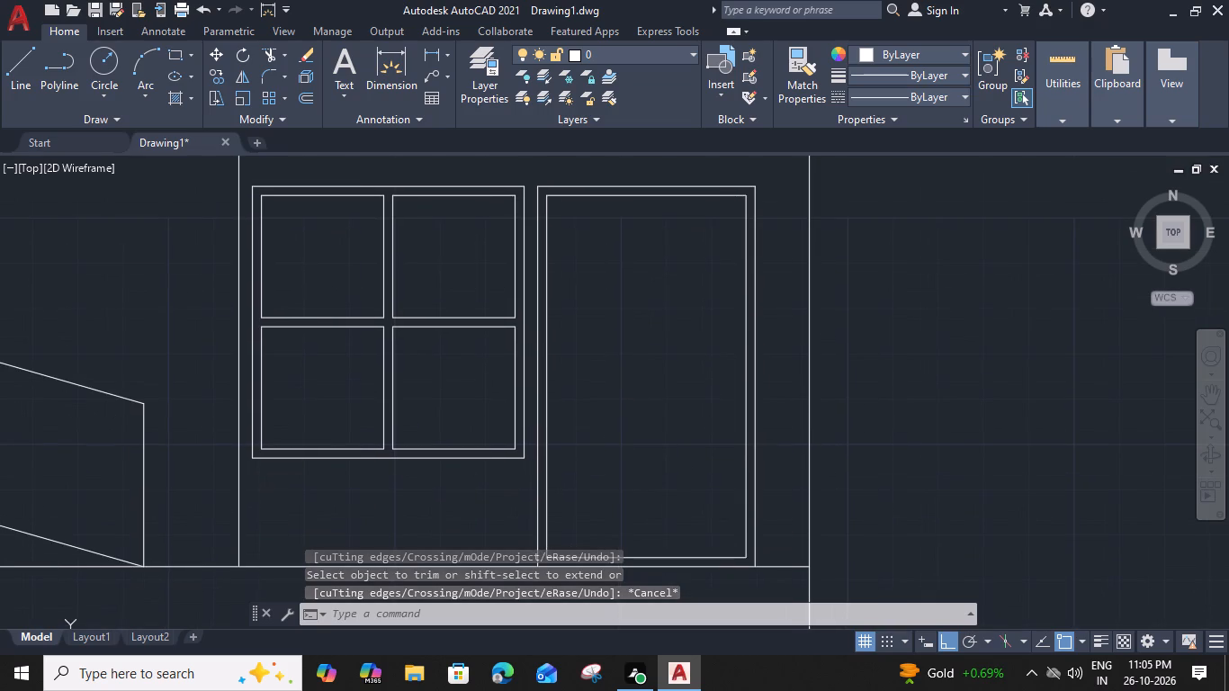
pyautogui.scroll(-4, 673, 316)
pyautogui.moveTo(668, 345); pyautogui.dragTo(686, 363, button='middle')
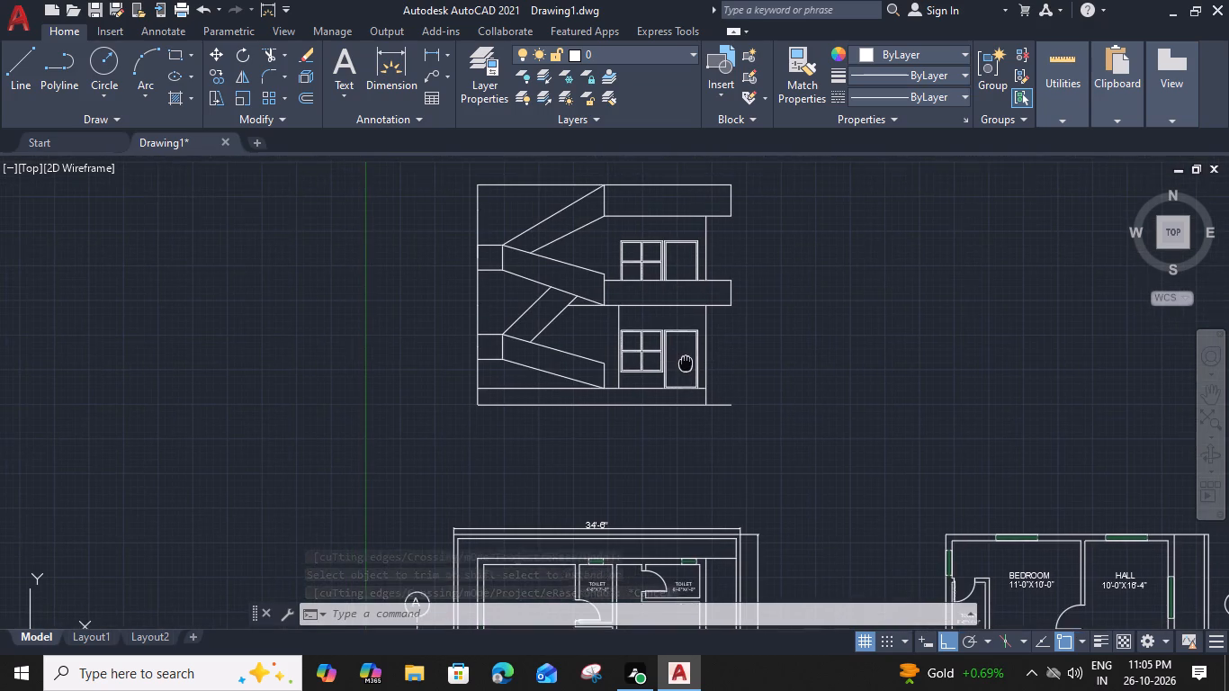
pyautogui.moveTo(686, 363); pyautogui.dragTo(691, 368, button='middle')
pyautogui.scroll(1, 633, 395)
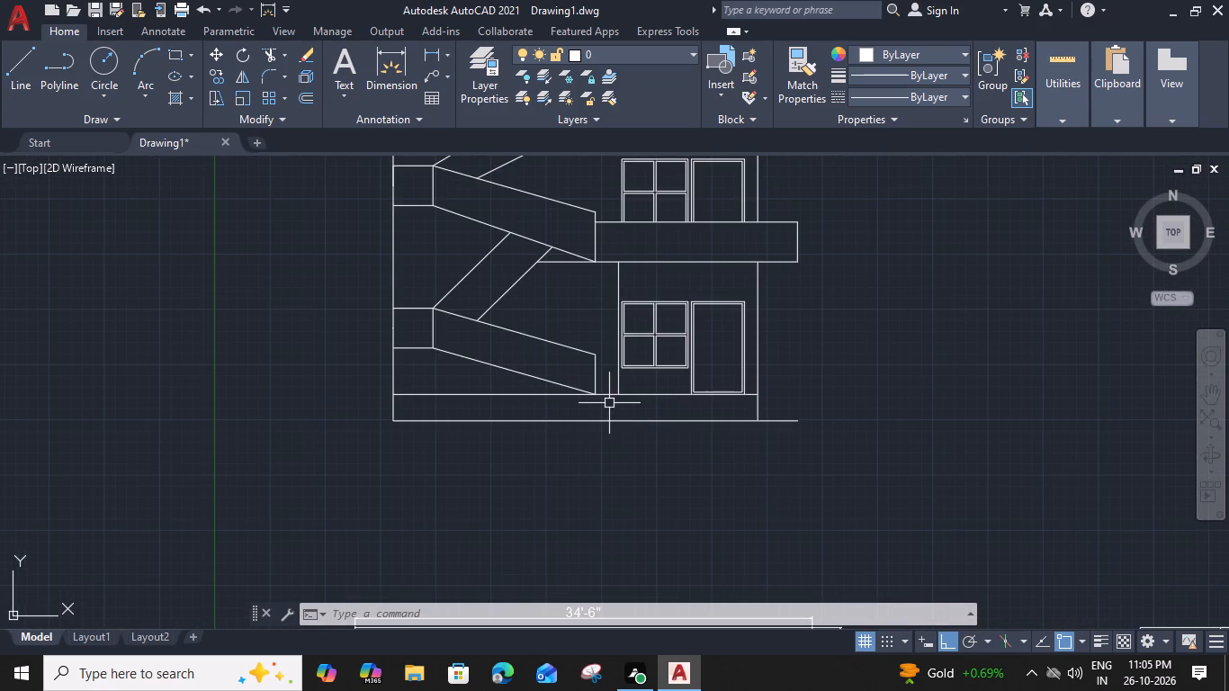
pyautogui.scroll(-1, 664, 441)
pyautogui.moveTo(653, 444); pyautogui.dragTo(634, 368, button='middle')
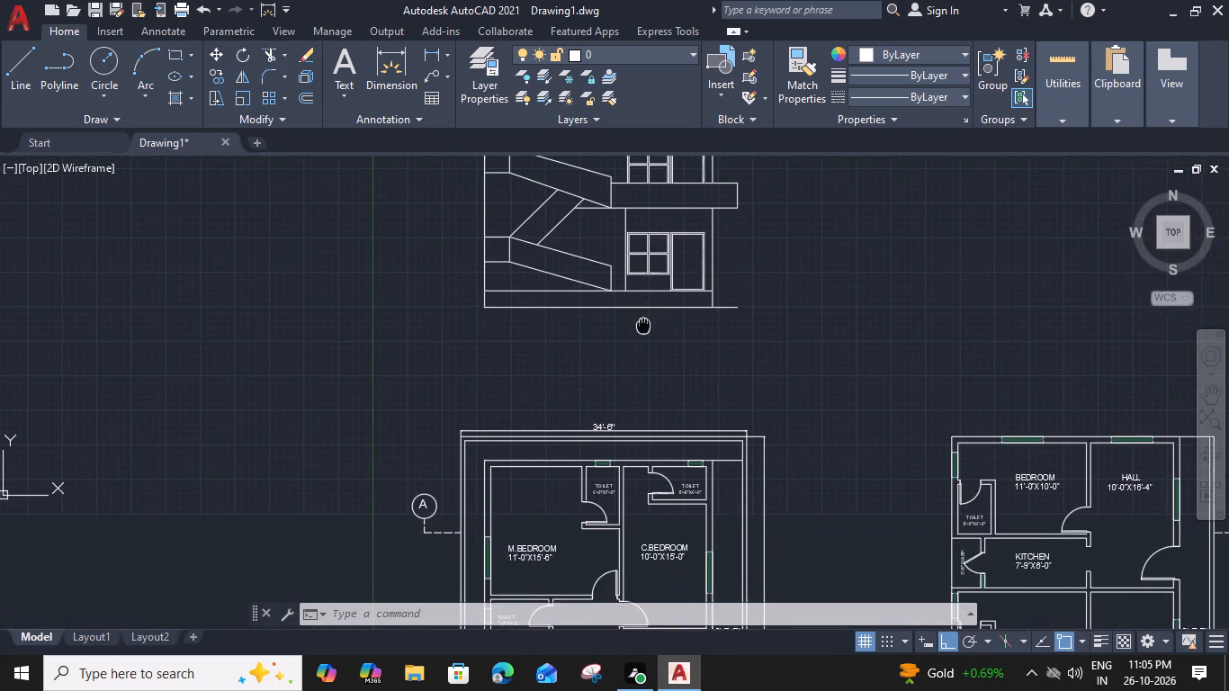
pyautogui.moveTo(634, 368); pyautogui.dragTo(631, 453, button='middle')
pyautogui.scroll(3, 645, 370)
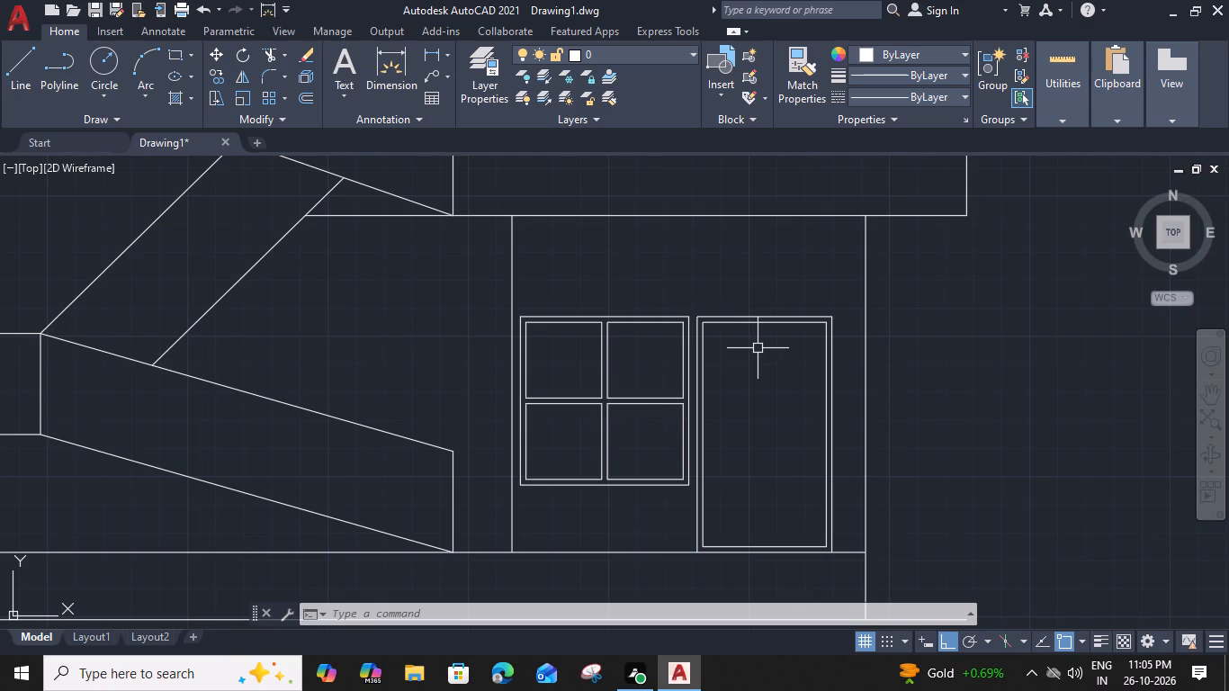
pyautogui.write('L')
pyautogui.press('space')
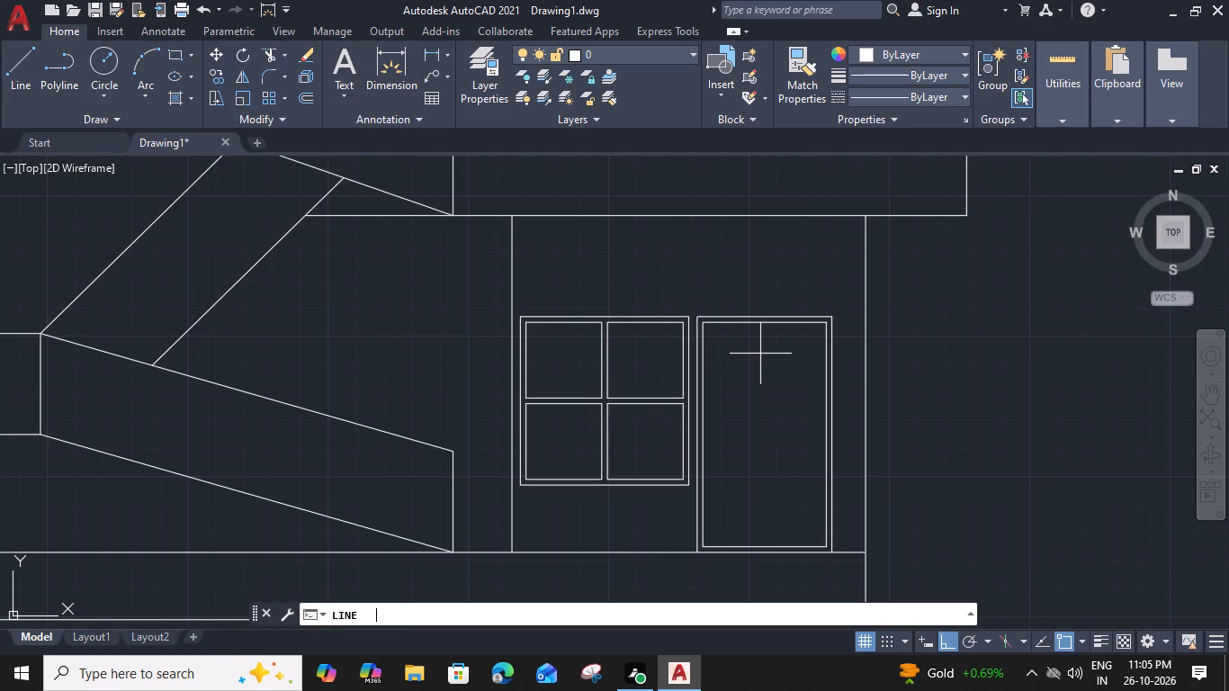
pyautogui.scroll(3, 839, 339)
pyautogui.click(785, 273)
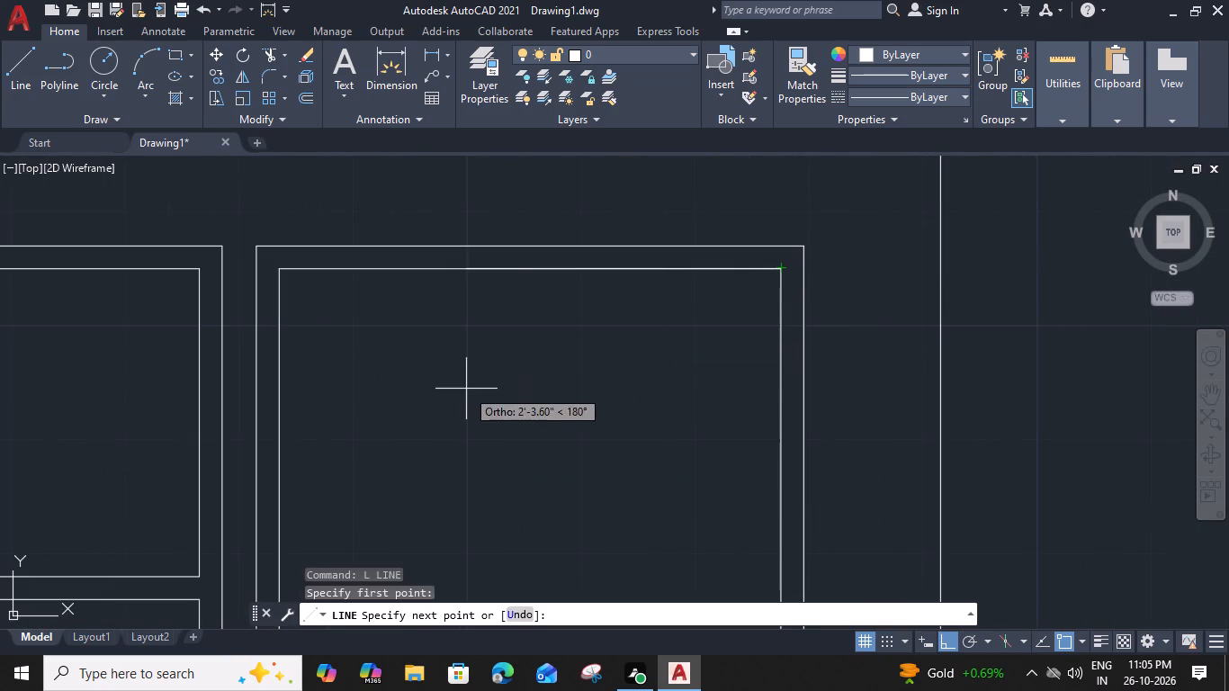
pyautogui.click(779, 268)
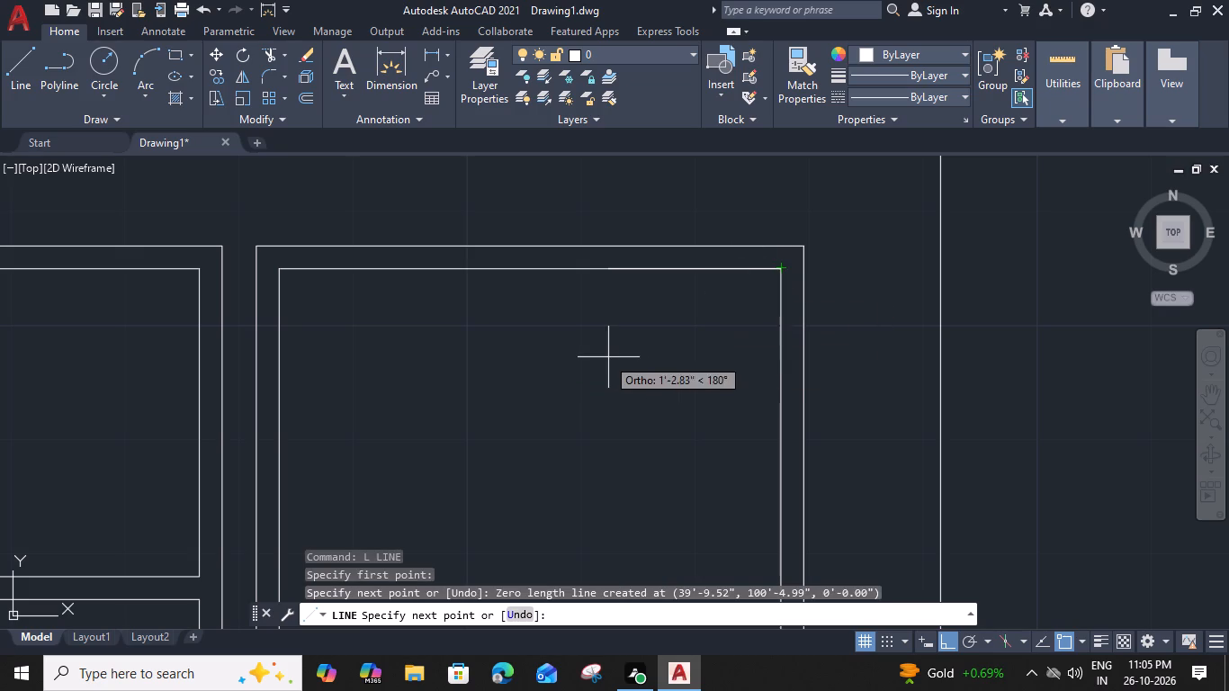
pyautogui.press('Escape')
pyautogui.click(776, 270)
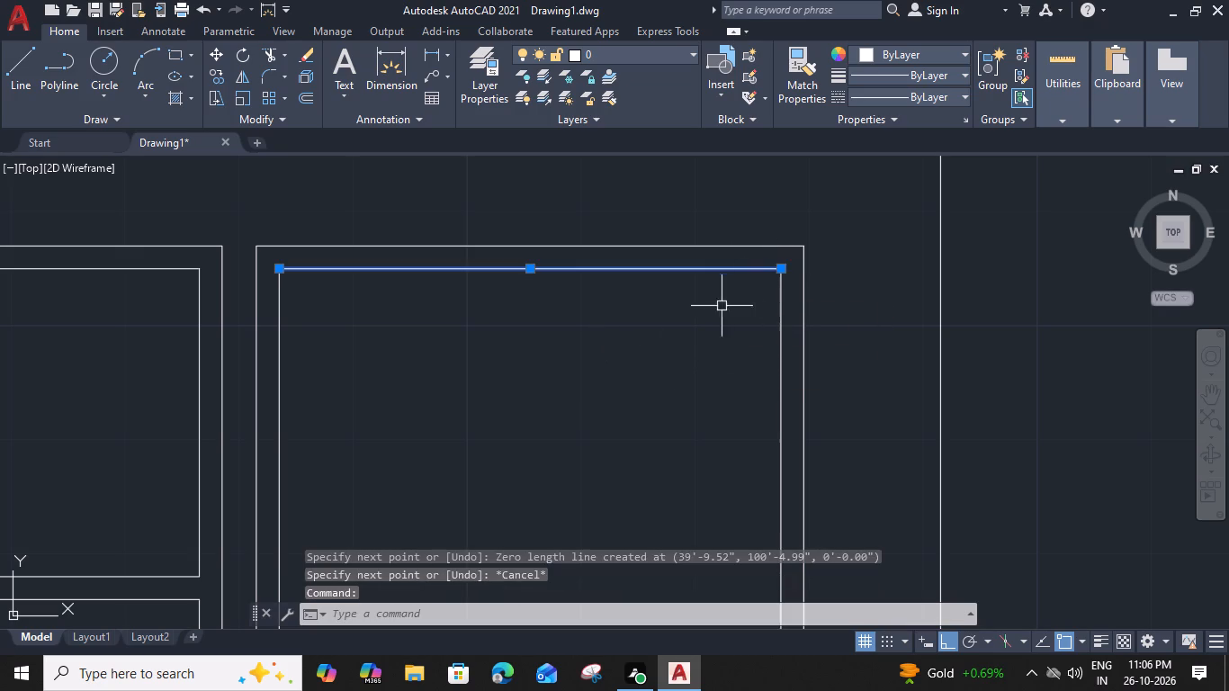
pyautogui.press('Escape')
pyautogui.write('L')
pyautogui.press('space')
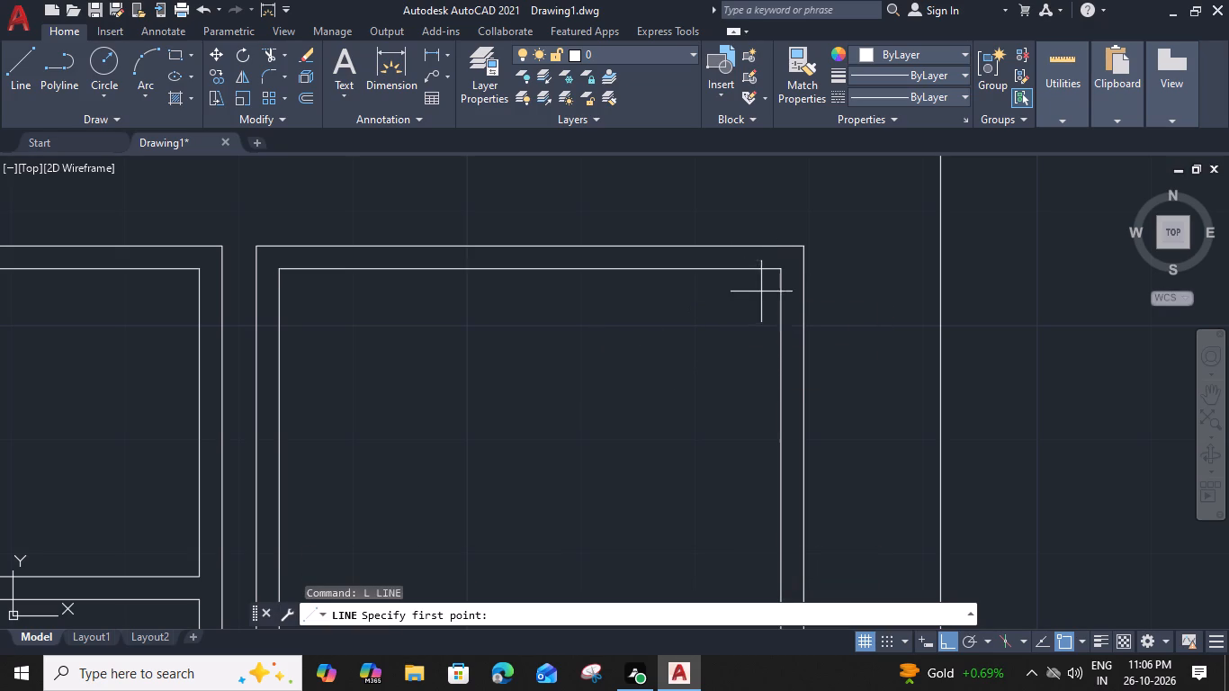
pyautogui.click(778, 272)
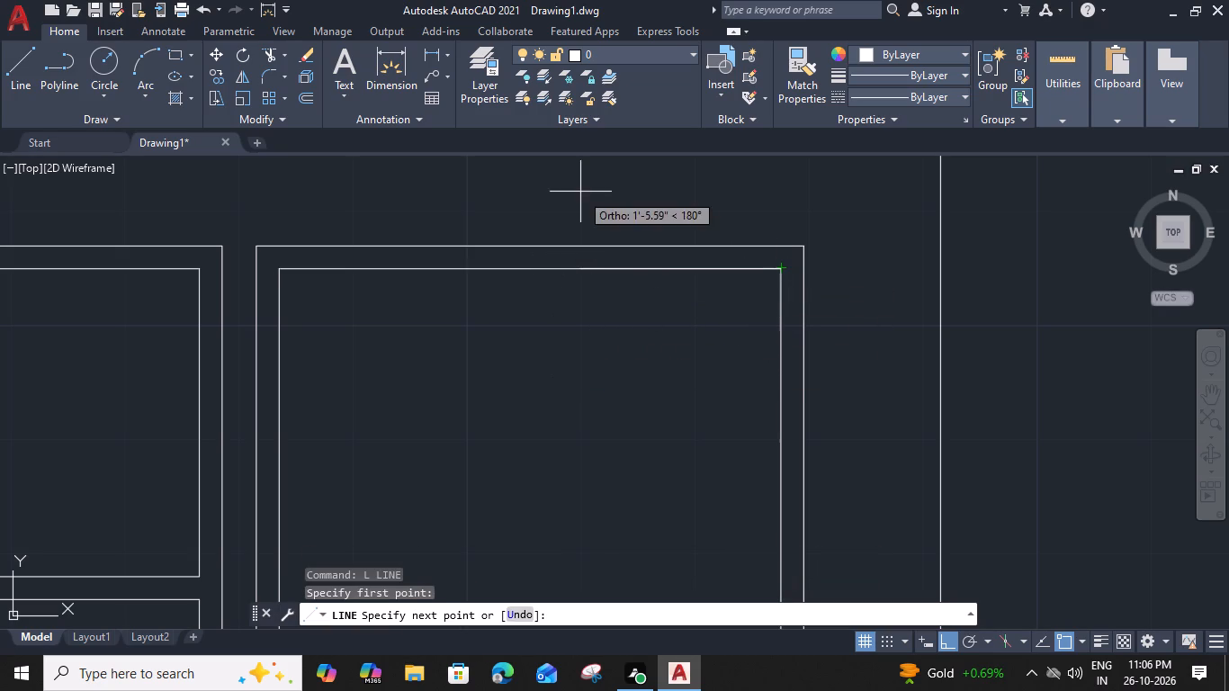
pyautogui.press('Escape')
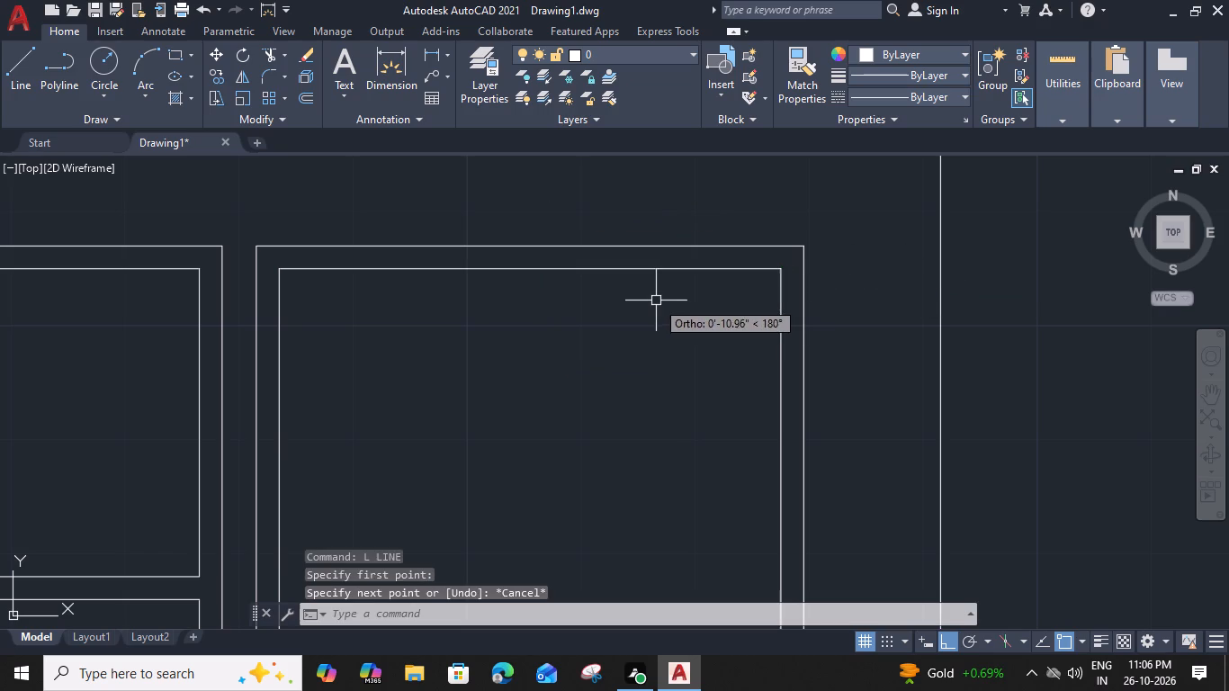
# Draw a vertical centre line in the ground-floor door from the midpoint of the inner frame's top line to its bottom line.
pyautogui.scroll(-3, 536, 310)
pyautogui.write('L')
pyautogui.press('space')
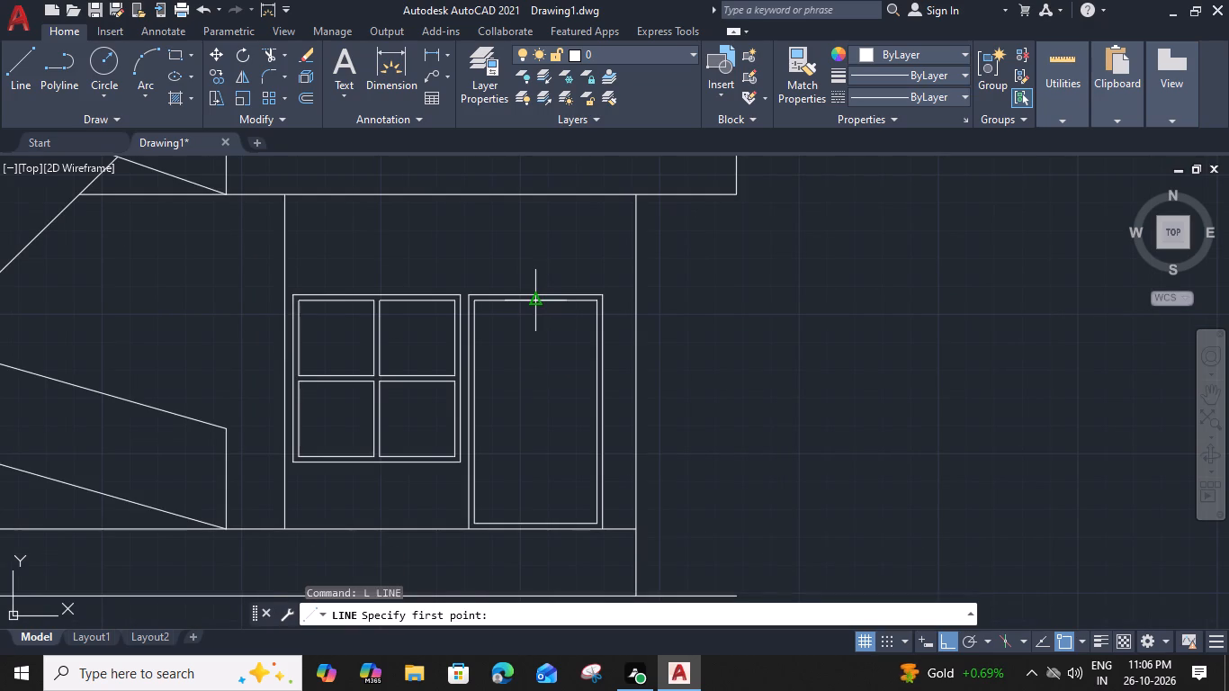
pyautogui.click(537, 301)
pyautogui.click(534, 520)
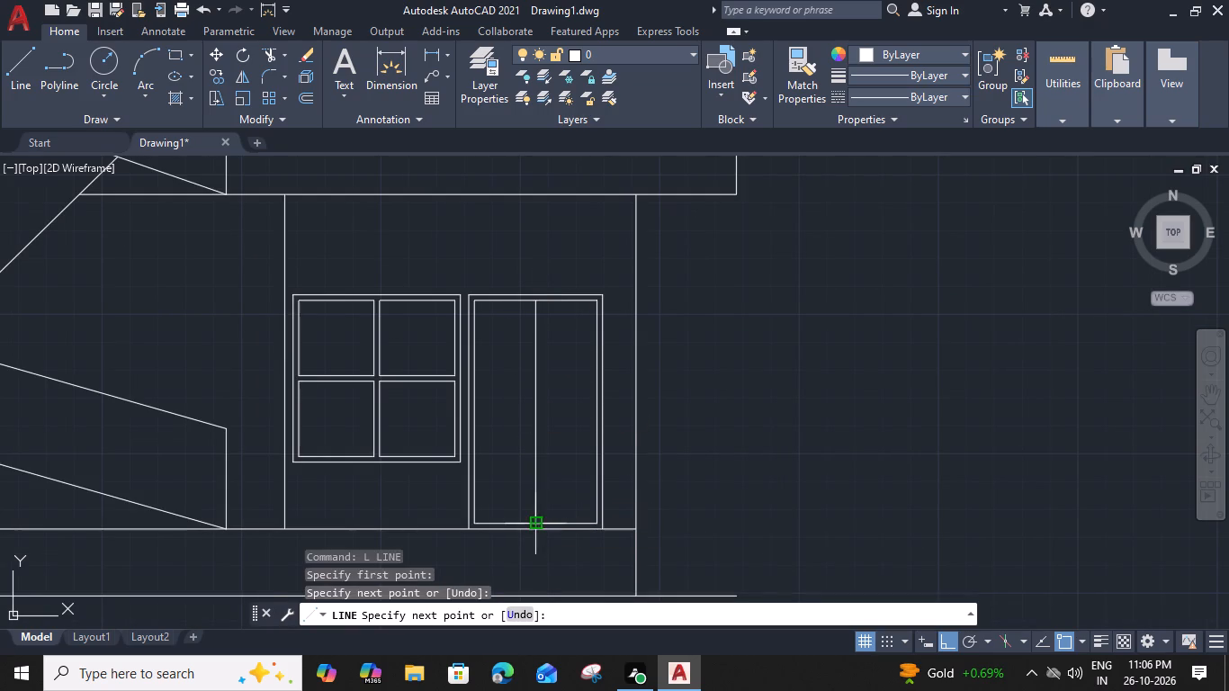
pyautogui.press('Escape')
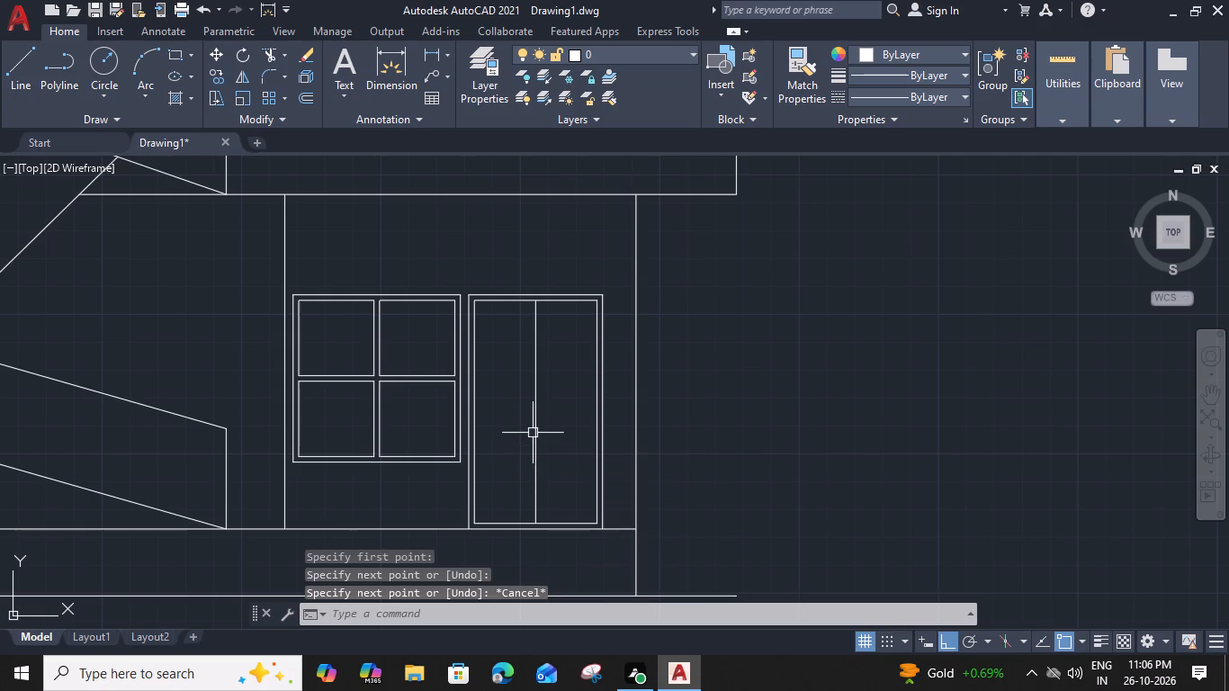
# Draw a diagonal line from the inner upper-right corner of the ground-floor door frame down to the vertical centre line.
pyautogui.write('L')
pyautogui.press('space')
pyautogui.scroll(3, 544, 347)
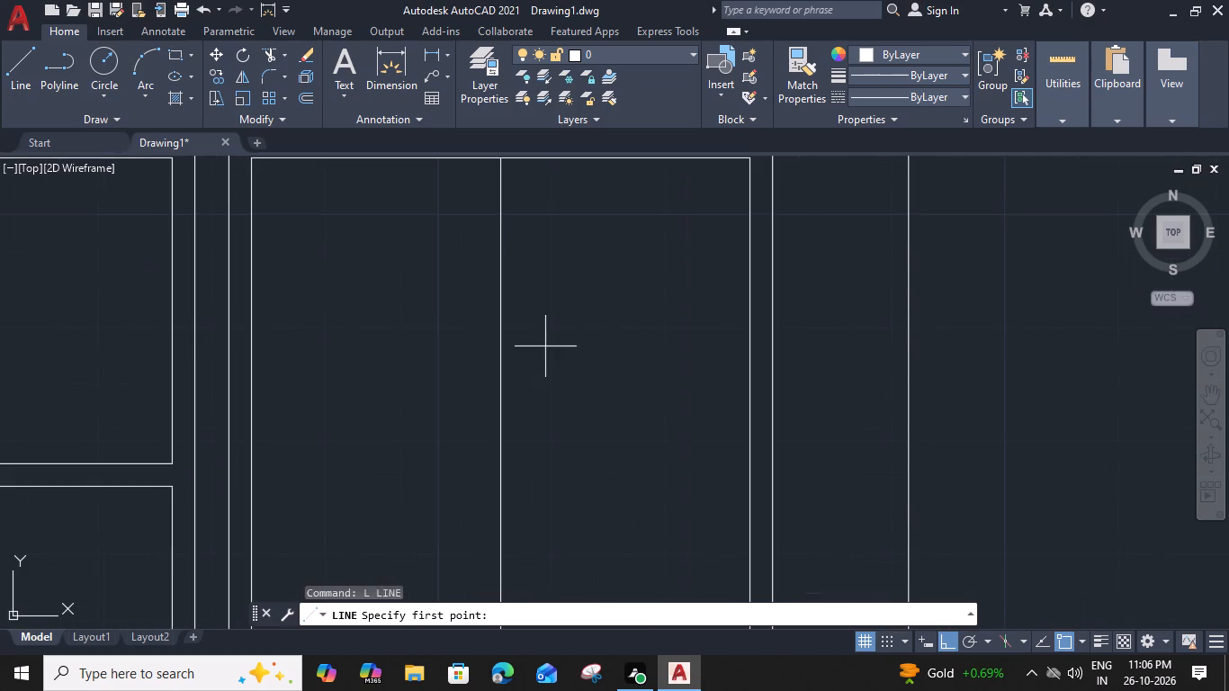
pyautogui.moveTo(701, 232); pyautogui.dragTo(695, 336, button='middle')
pyautogui.click(739, 262)
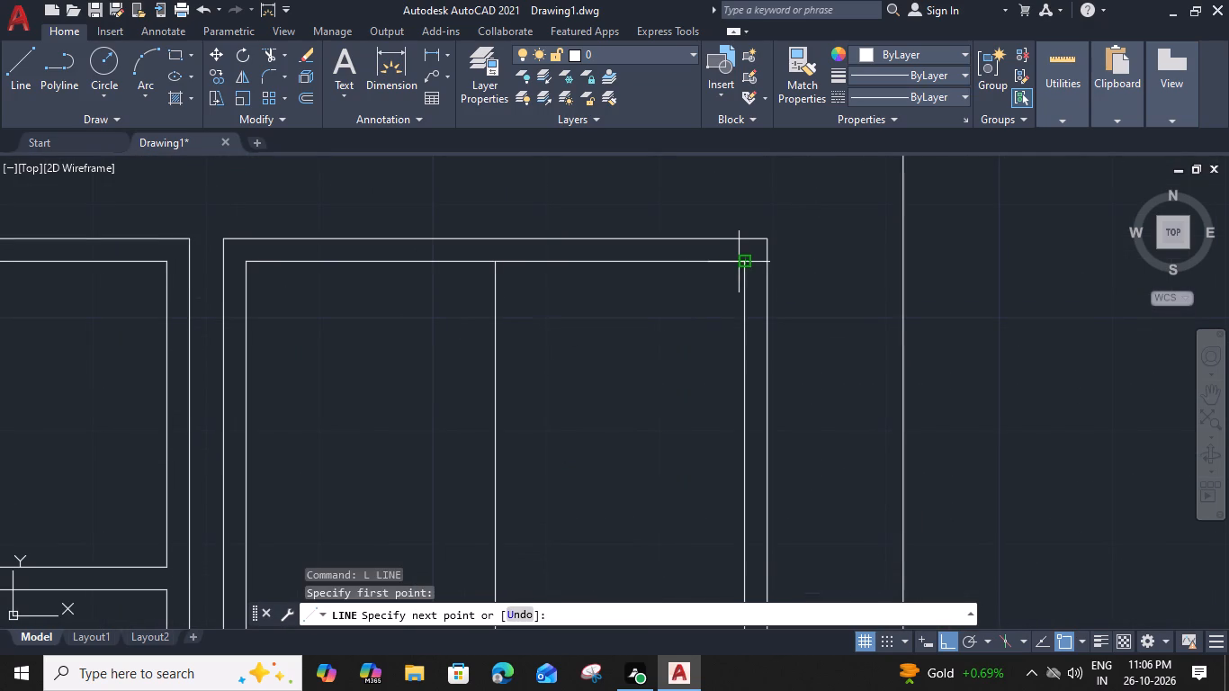
pyautogui.click(495, 416)
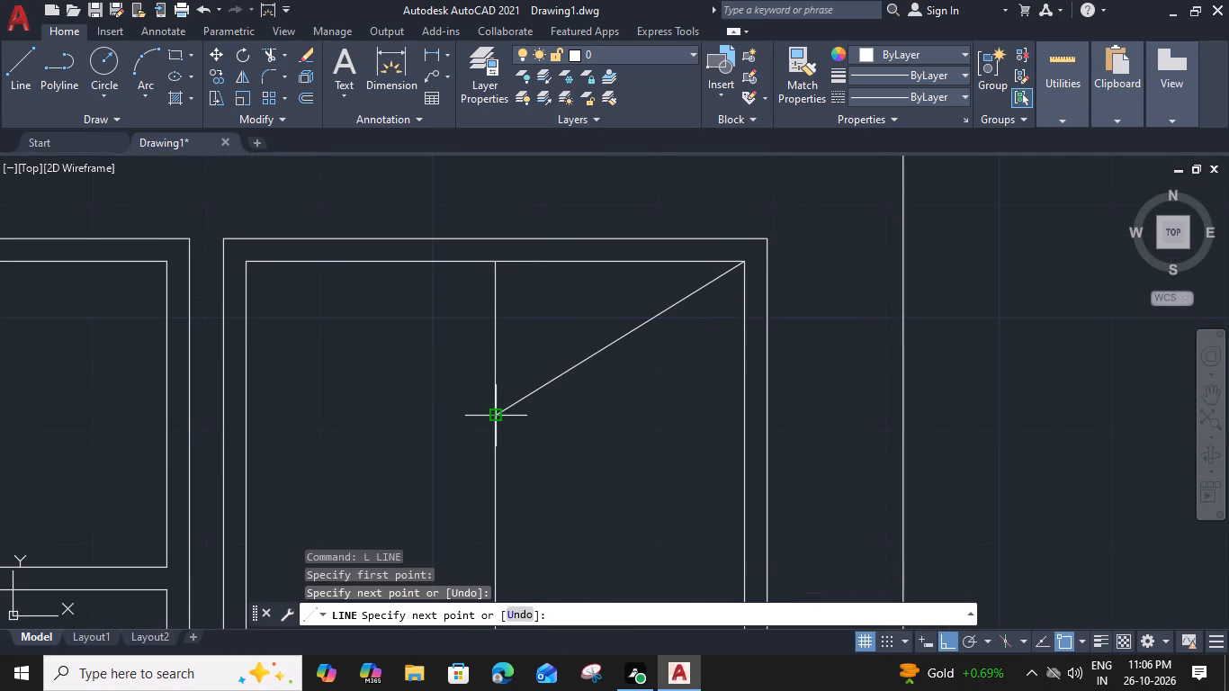
pyautogui.press('Escape')
# Offset the door's diagonal line 2" to its lower side.
pyautogui.click(559, 381)
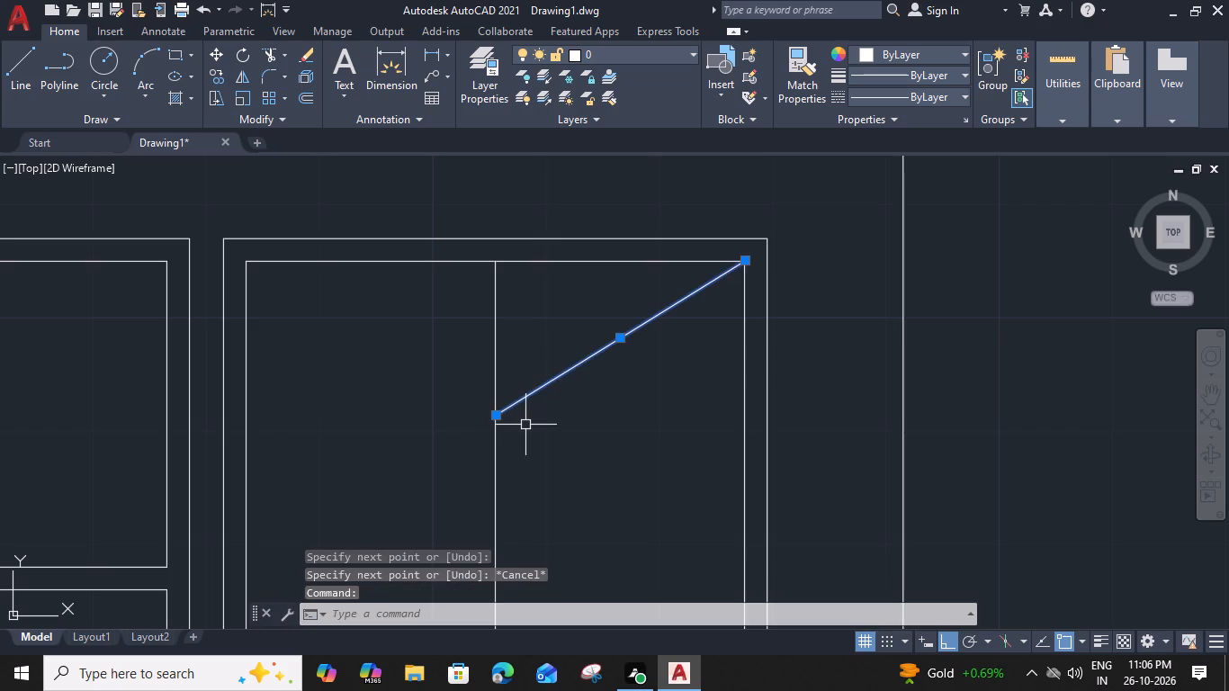
pyautogui.press('o')
pyautogui.press('space')
pyautogui.write('2"')
pyautogui.press('Return')
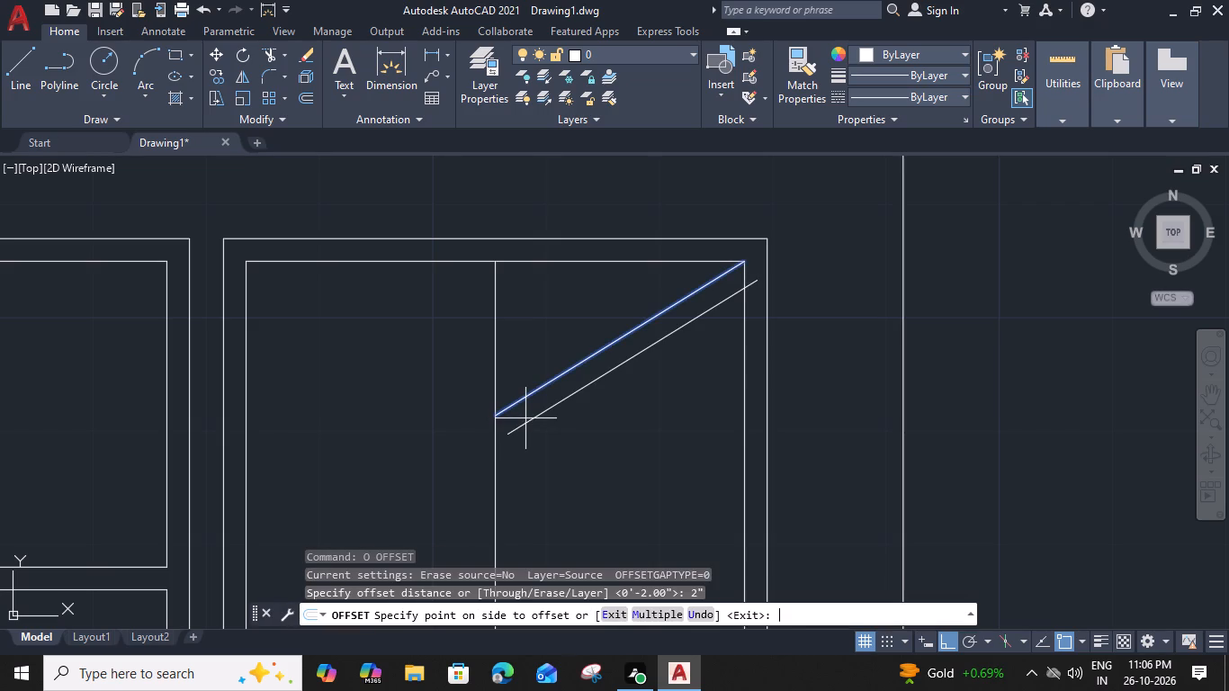
pyautogui.click(520, 434)
pyautogui.press('Escape')
# Extend the offset diagonal's lower end to the door's centre line and trim its upper end at the inner frame line.
pyautogui.moveTo(522, 441); pyautogui.dragTo(565, 346, button='middle')
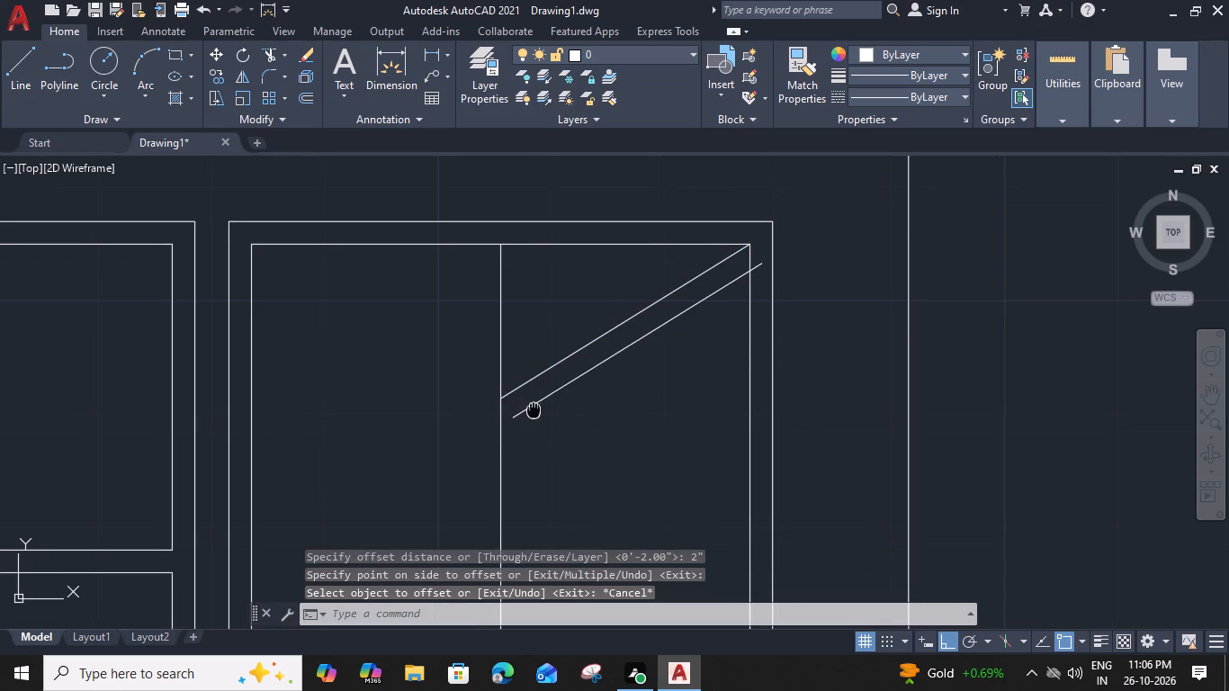
pyautogui.write('TR')
pyautogui.press('space')
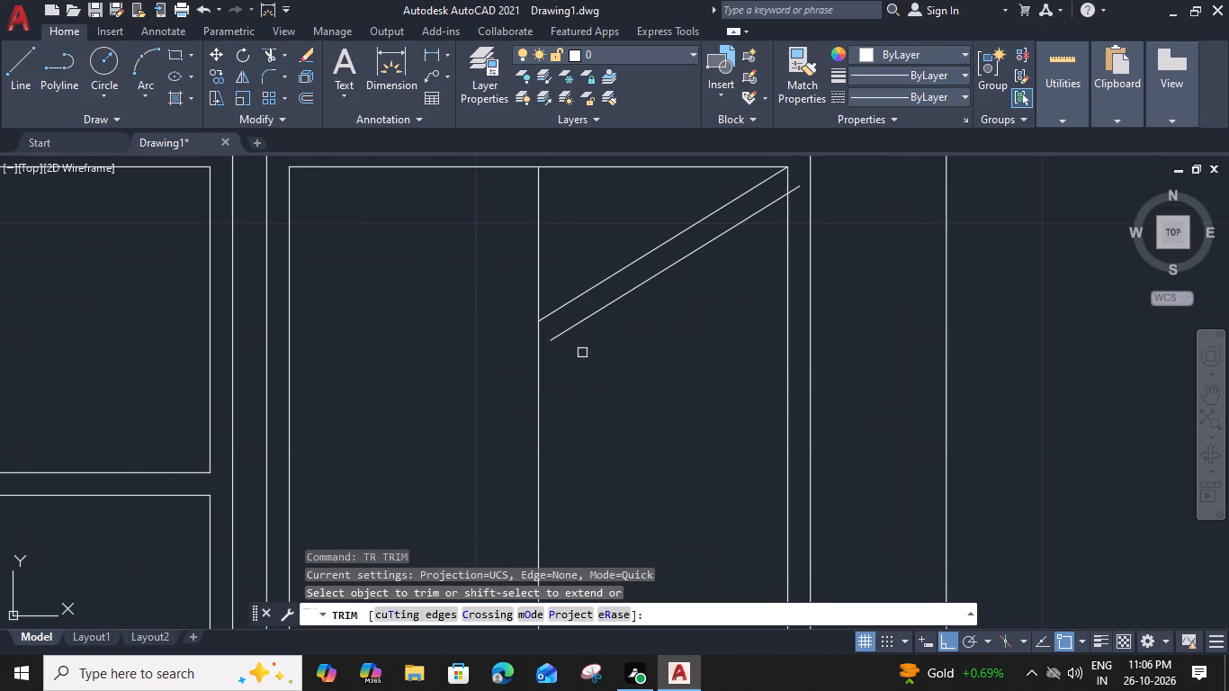
pyautogui.keyDown('shift'); pyautogui.click(614, 297); pyautogui.keyUp('shift')
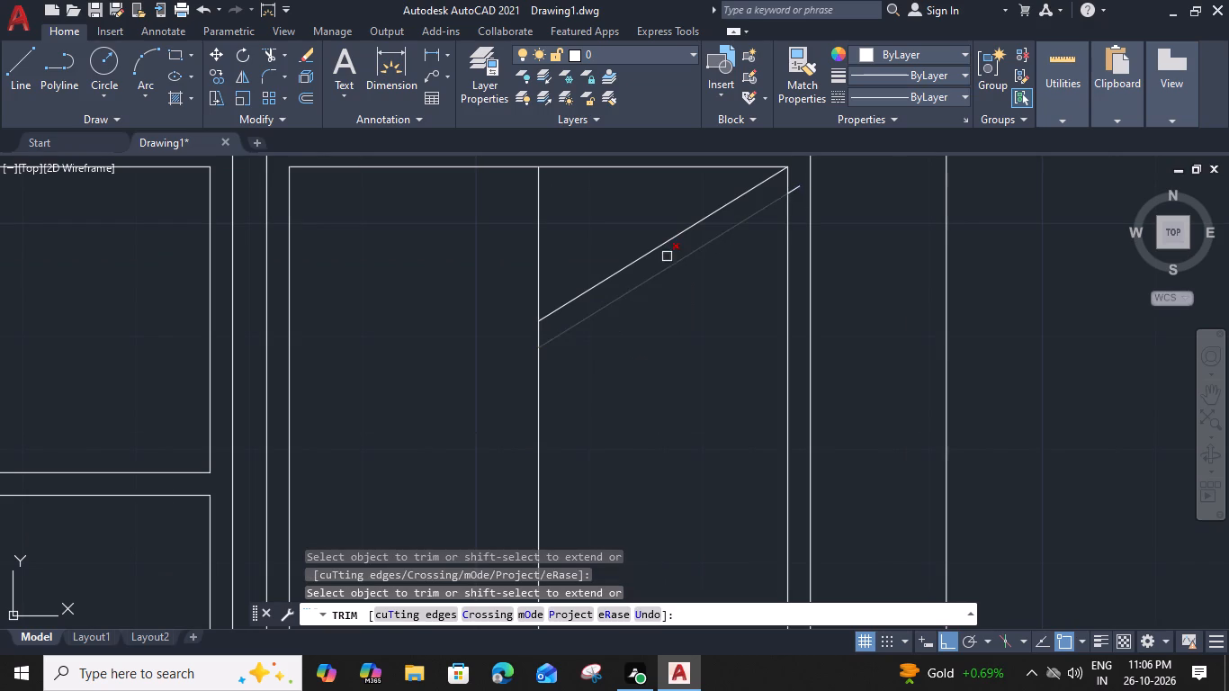
pyautogui.click(796, 187)
pyautogui.press('Escape')
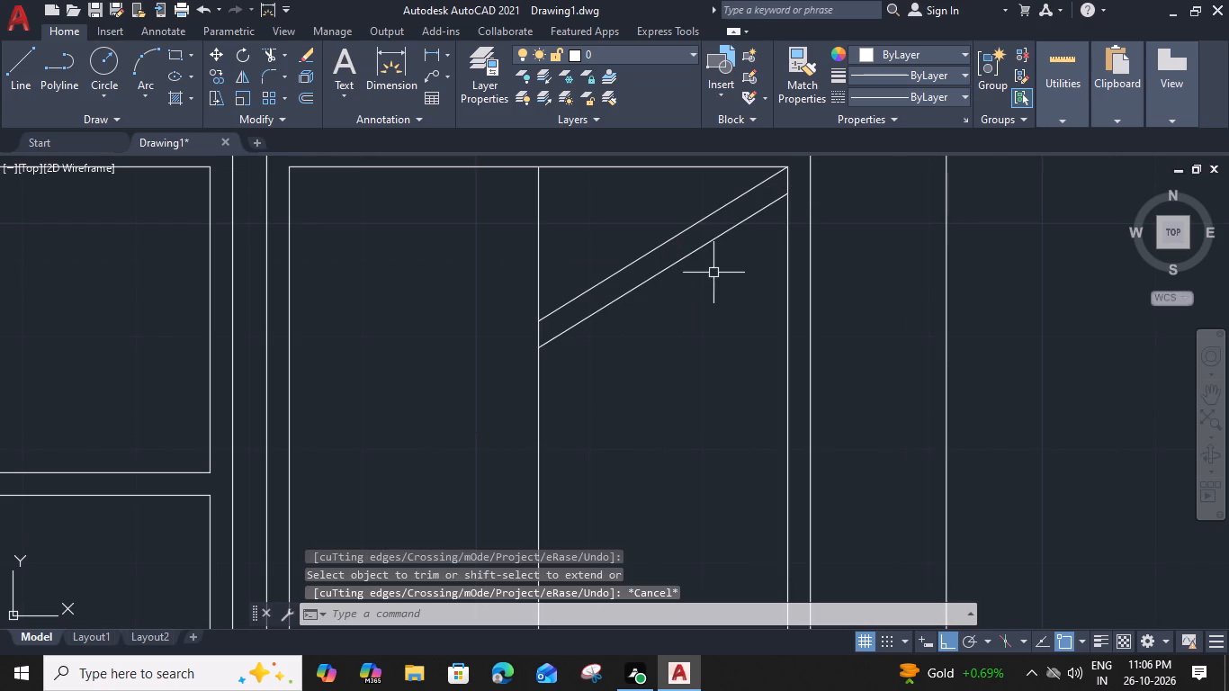
# Offset the ground-floor door's vertical centre line 3" to the left, and offset the resulting line another 3" left.
pyautogui.moveTo(651, 317); pyautogui.dragTo(680, 340, button='middle')
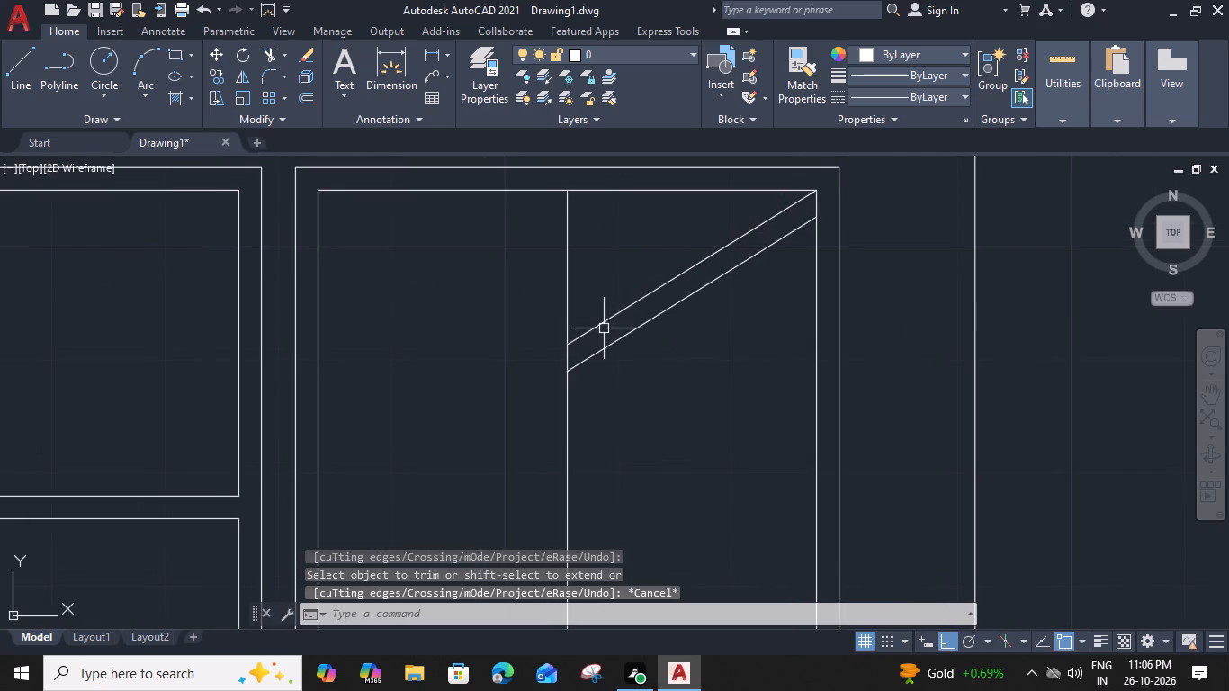
pyautogui.scroll(-2, 588, 373)
pyautogui.moveTo(593, 373); pyautogui.dragTo(636, 326, button='middle')
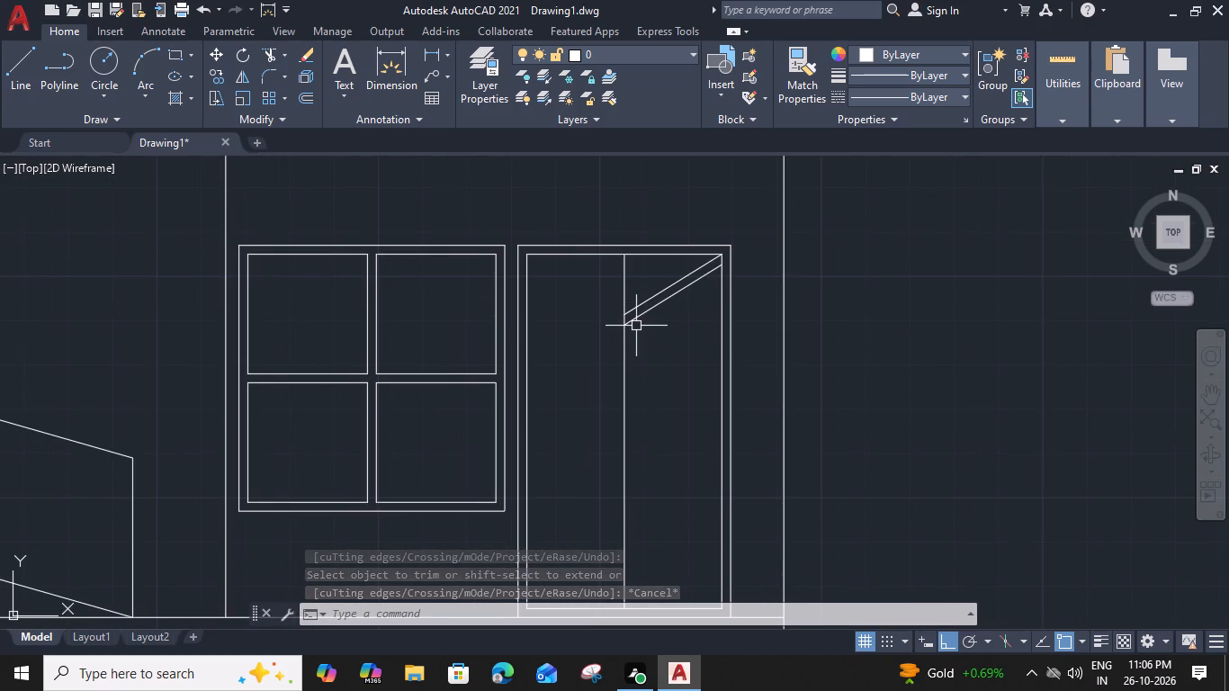
pyautogui.click(626, 391)
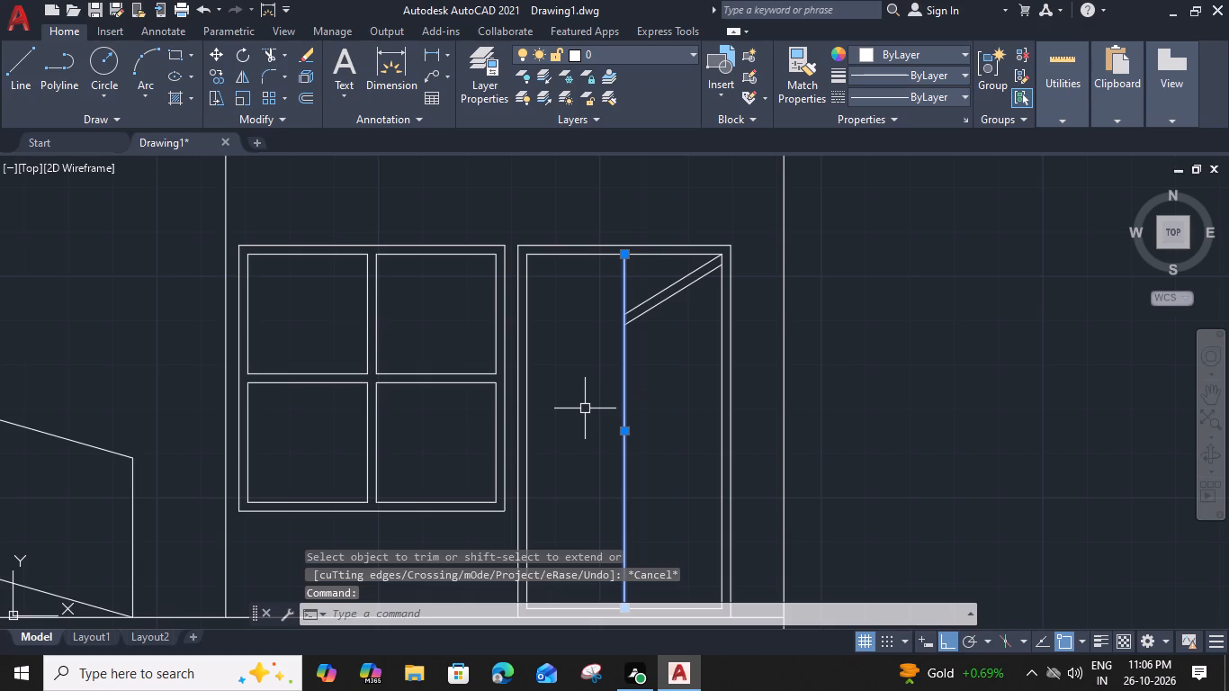
pyautogui.press('o')
pyautogui.press('space')
pyautogui.write('3"')
pyautogui.press('Return')
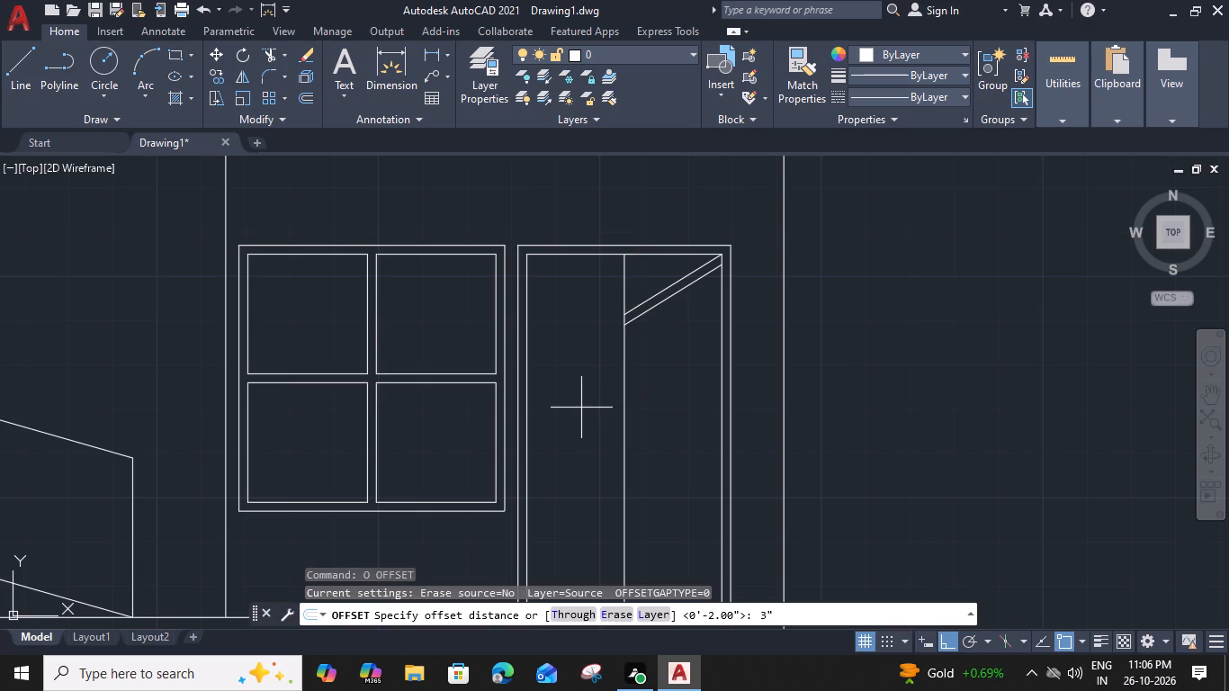
pyautogui.click(534, 399)
pyautogui.click(610, 372)
pyautogui.click(565, 382)
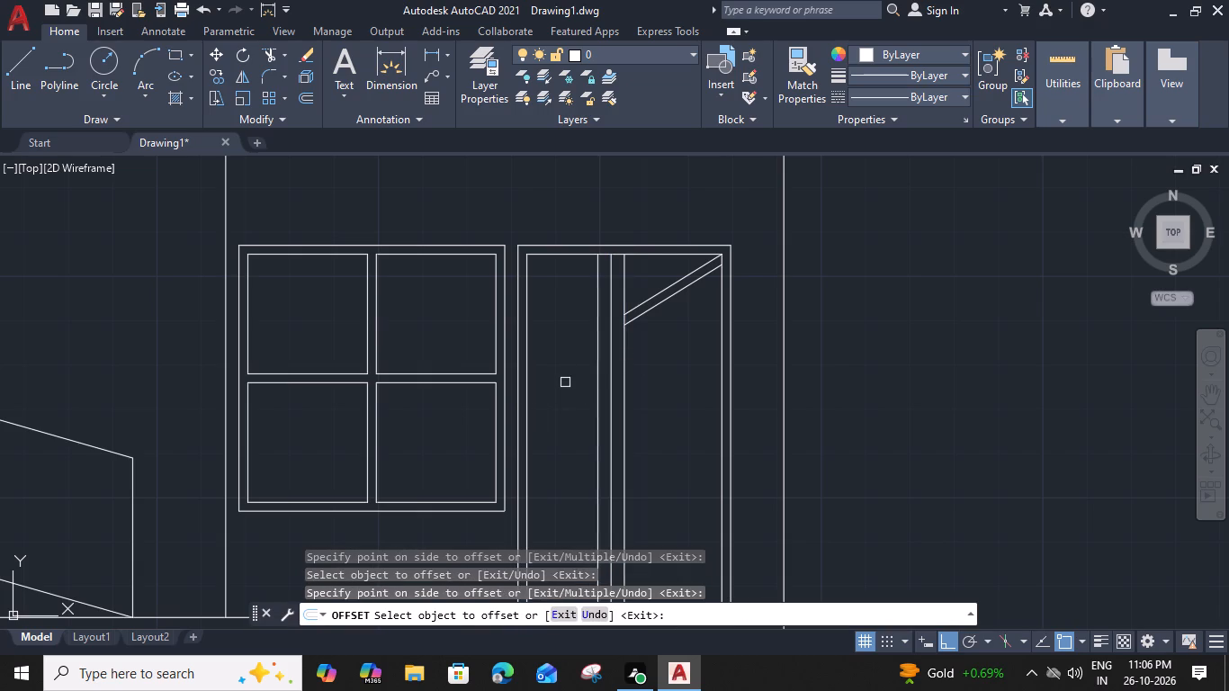
# Offset the leftmost of the ground-floor door's inner vertical lines another 3" left, and offset the resulting line 2" left.
pyautogui.click(595, 381)
pyautogui.click(558, 388)
pyautogui.press('Escape')
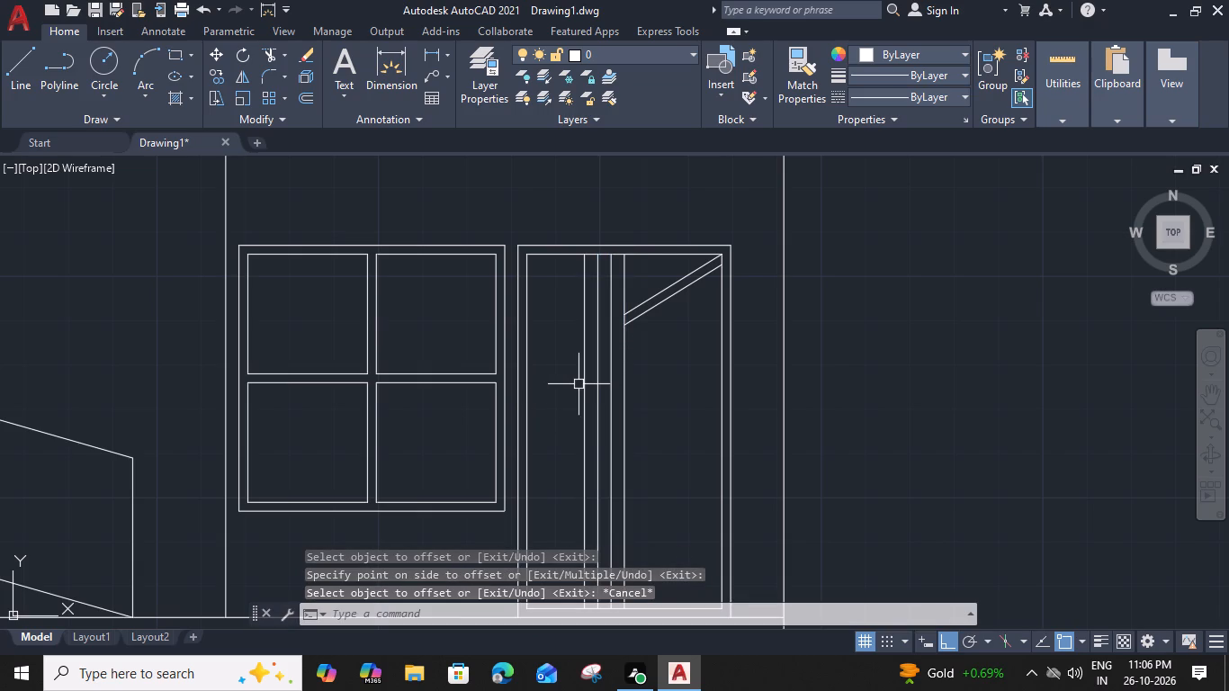
pyautogui.click(582, 385)
pyautogui.write('O 2"')
pyautogui.press('Return')
pyautogui.click(548, 393)
pyautogui.press('Escape')
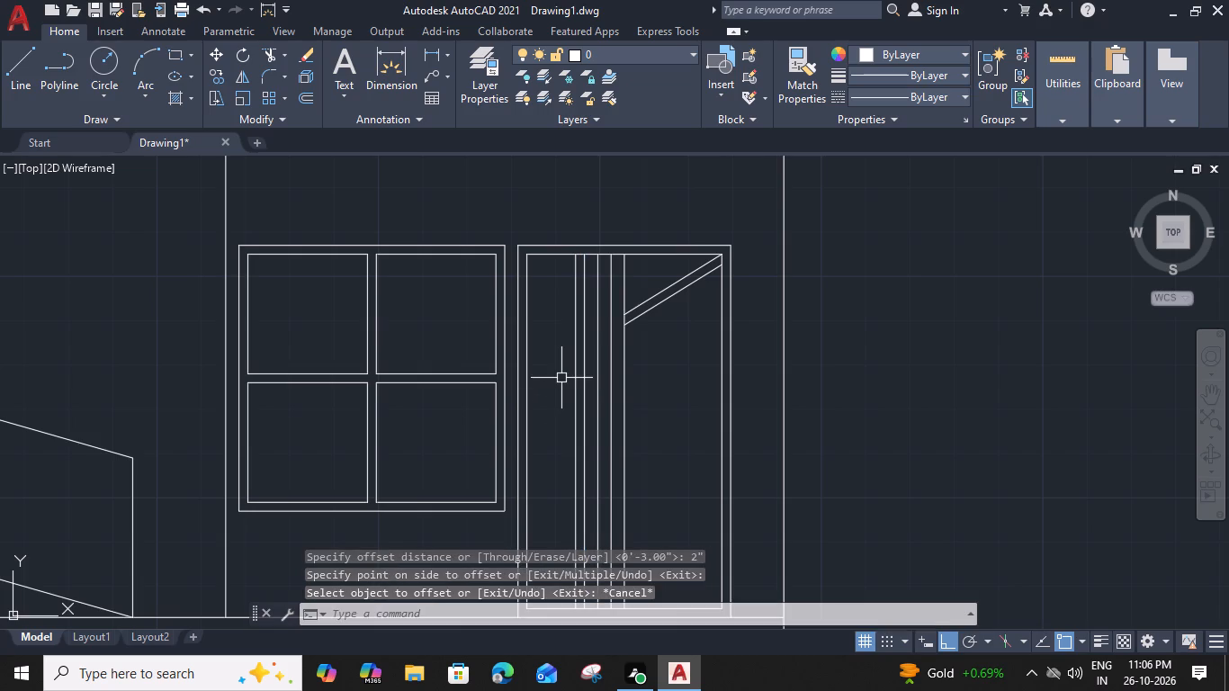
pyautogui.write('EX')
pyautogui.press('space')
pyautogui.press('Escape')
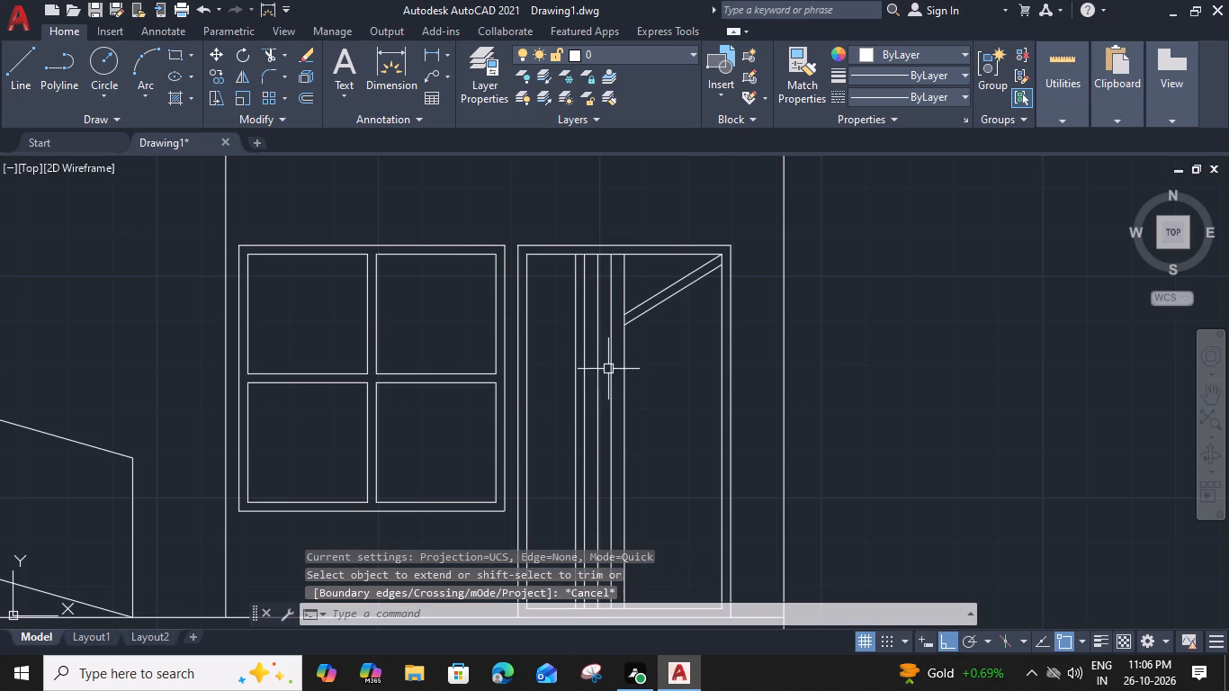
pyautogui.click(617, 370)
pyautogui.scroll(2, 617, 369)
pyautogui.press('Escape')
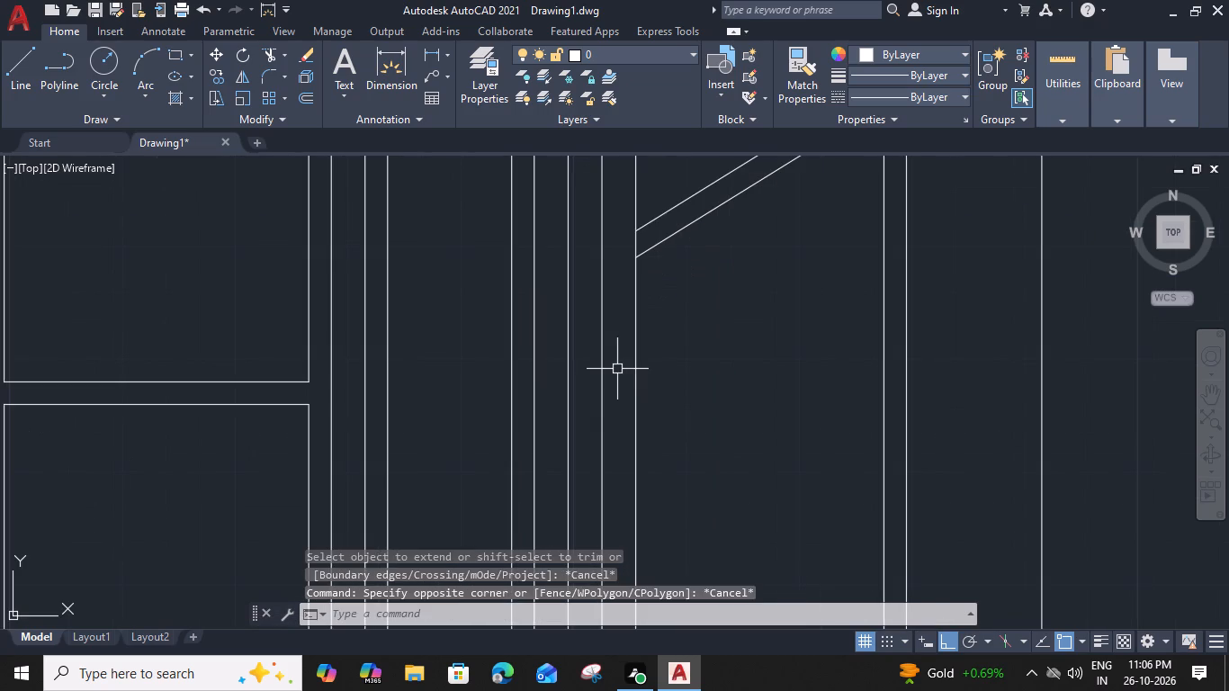
# Erase the ground-floor door's centre line and its two nearest offset lines, keeping the two vertical lines 2" apart.
pyautogui.click(656, 364)
pyautogui.click(555, 409)
pyautogui.press('Delete')
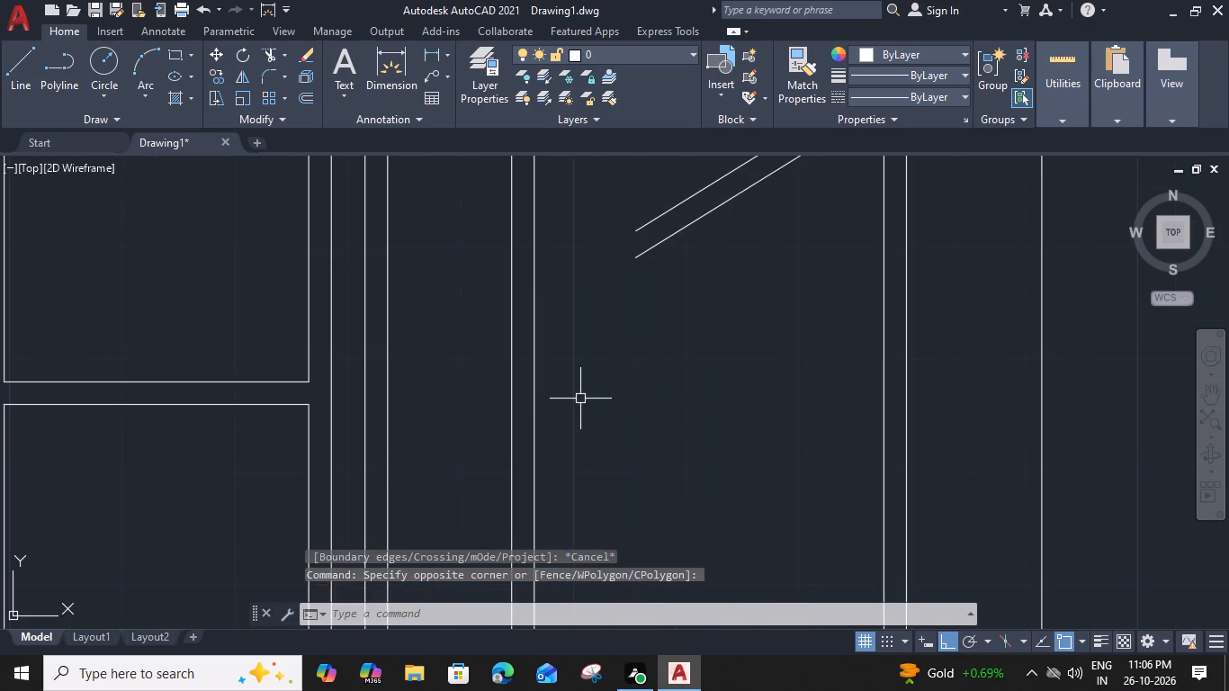
# Extend the upper diagonal to the left one of the door's two remaining verticals and the lower diagonal to the right one.
pyautogui.press('e')
pyautogui.press('x')
pyautogui.press('space')
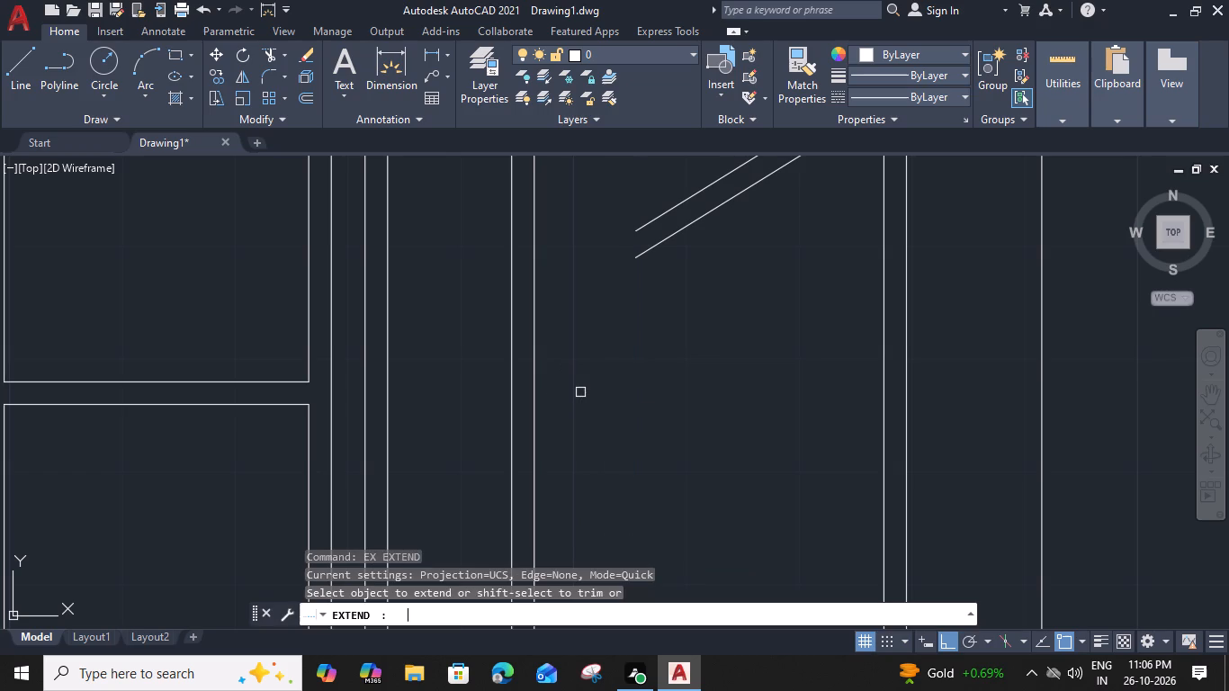
pyautogui.click(639, 210)
pyautogui.click(650, 297)
pyautogui.moveTo(582, 268); pyautogui.dragTo(598, 362, button='middle')
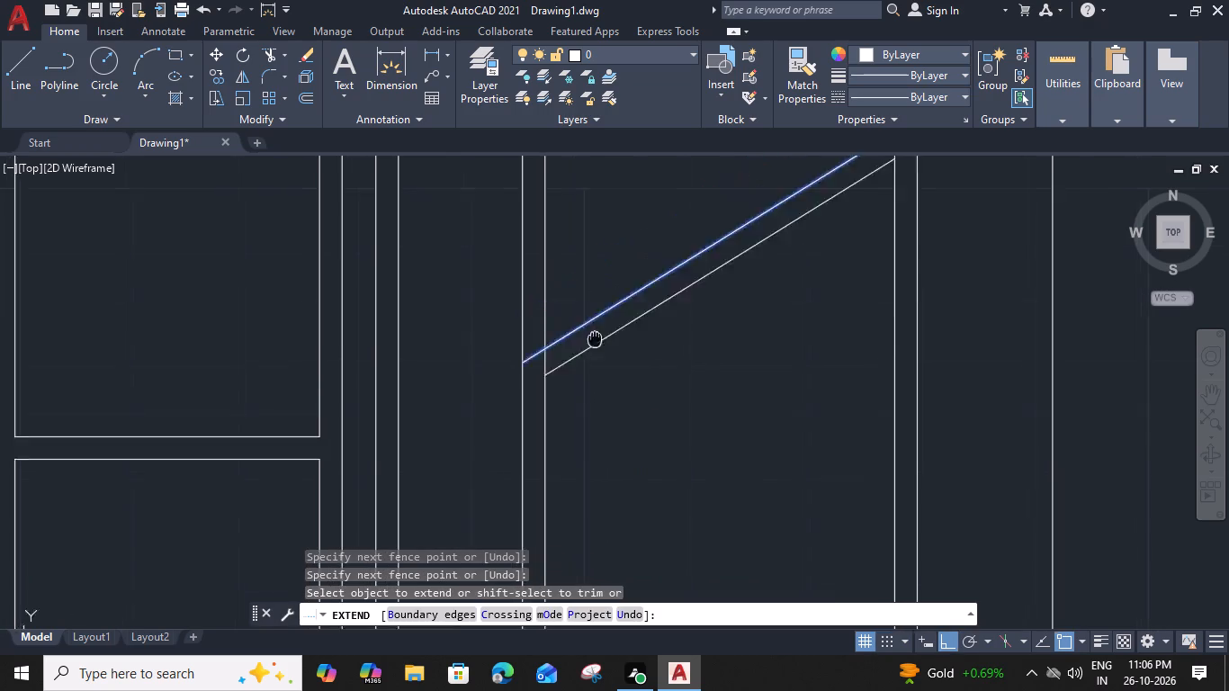
pyautogui.moveTo(598, 362); pyautogui.dragTo(598, 369, button='middle')
pyautogui.scroll(1, 598, 368)
pyautogui.click(577, 378)
pyautogui.keyDown('shift'); pyautogui.click(556, 300); pyautogui.keyUp('shift')
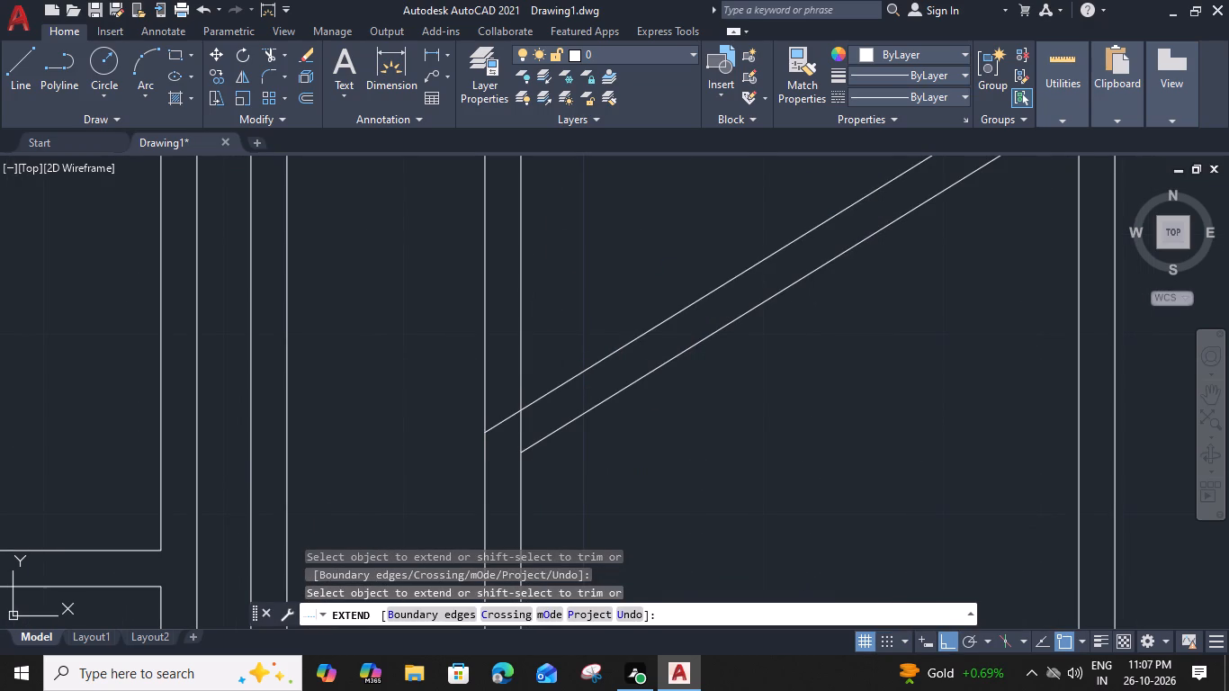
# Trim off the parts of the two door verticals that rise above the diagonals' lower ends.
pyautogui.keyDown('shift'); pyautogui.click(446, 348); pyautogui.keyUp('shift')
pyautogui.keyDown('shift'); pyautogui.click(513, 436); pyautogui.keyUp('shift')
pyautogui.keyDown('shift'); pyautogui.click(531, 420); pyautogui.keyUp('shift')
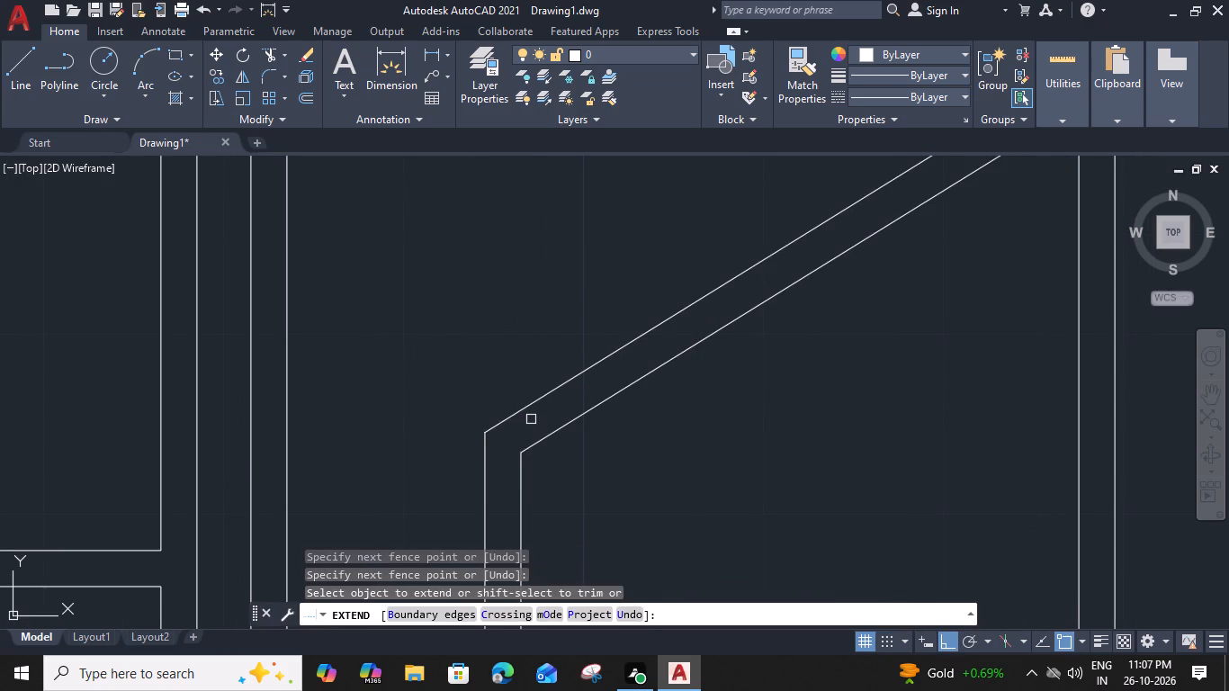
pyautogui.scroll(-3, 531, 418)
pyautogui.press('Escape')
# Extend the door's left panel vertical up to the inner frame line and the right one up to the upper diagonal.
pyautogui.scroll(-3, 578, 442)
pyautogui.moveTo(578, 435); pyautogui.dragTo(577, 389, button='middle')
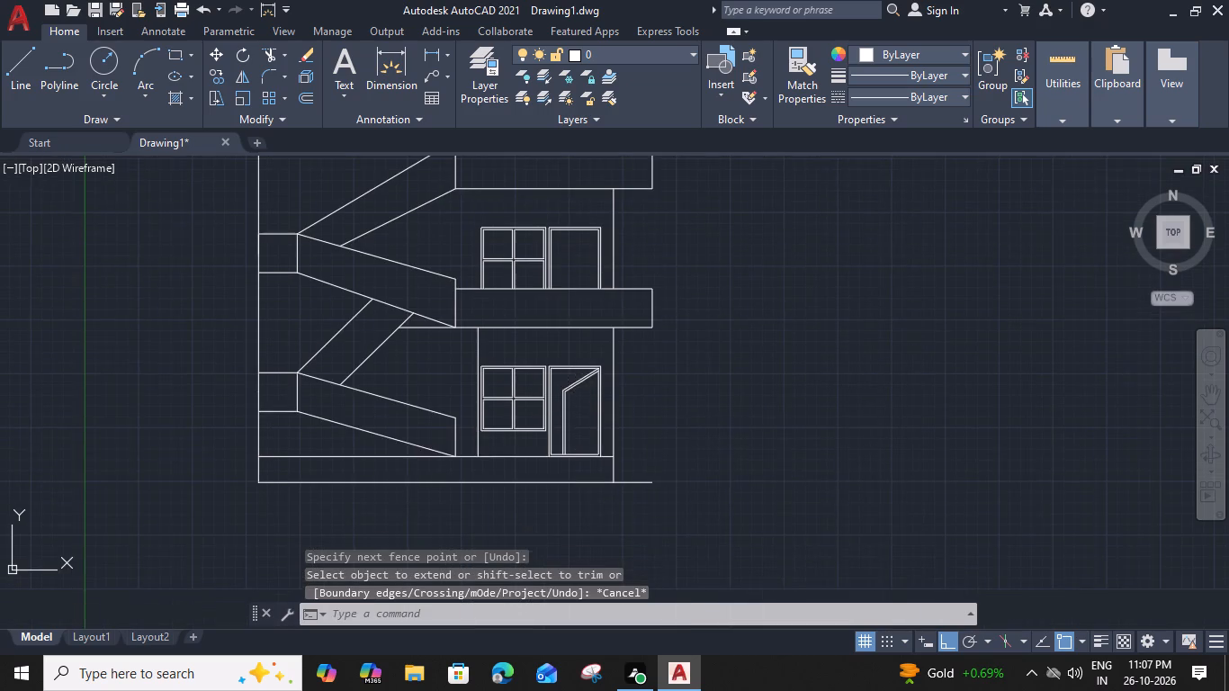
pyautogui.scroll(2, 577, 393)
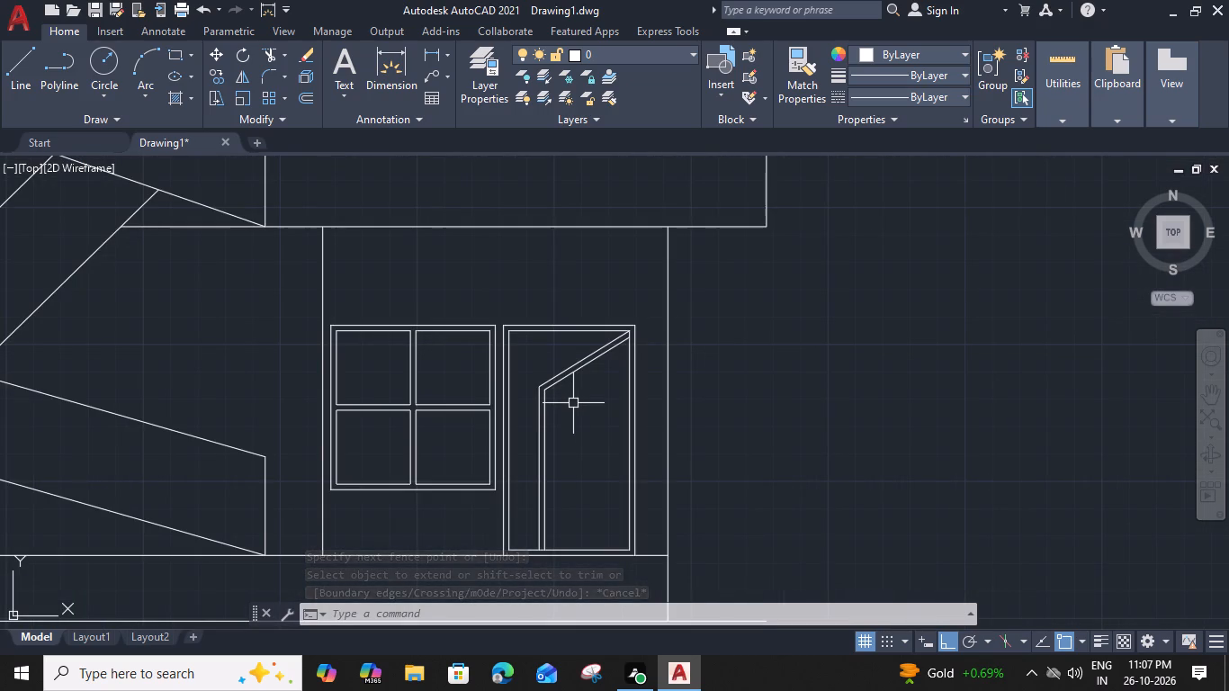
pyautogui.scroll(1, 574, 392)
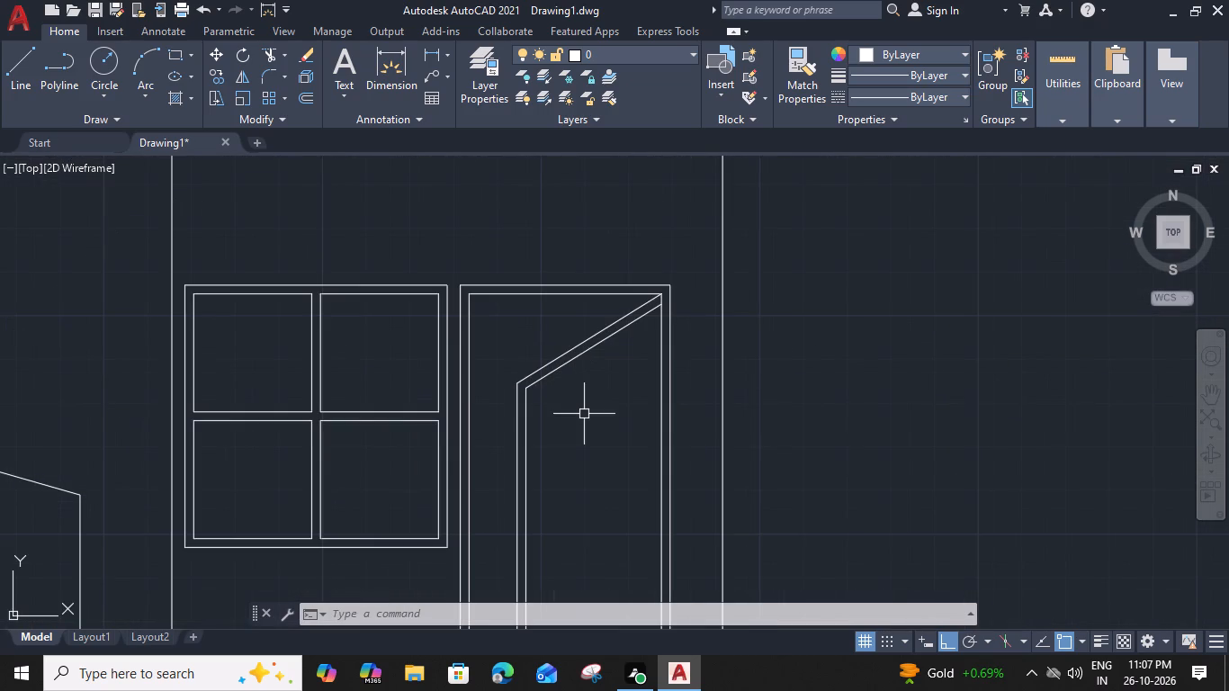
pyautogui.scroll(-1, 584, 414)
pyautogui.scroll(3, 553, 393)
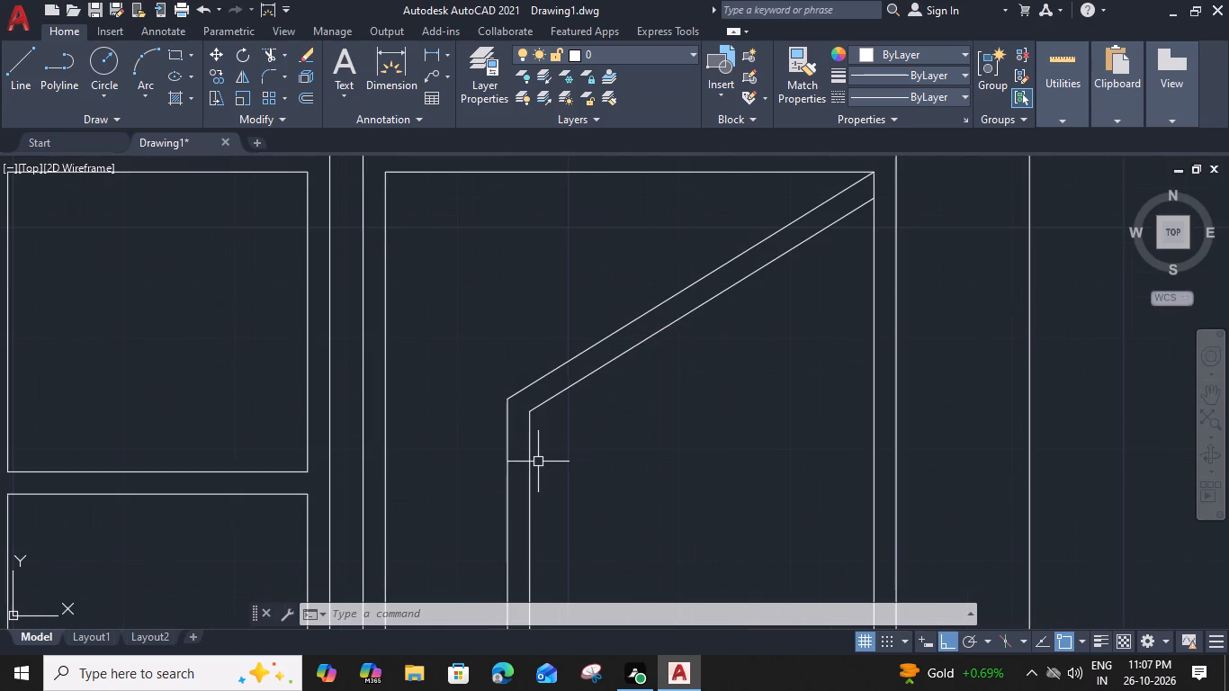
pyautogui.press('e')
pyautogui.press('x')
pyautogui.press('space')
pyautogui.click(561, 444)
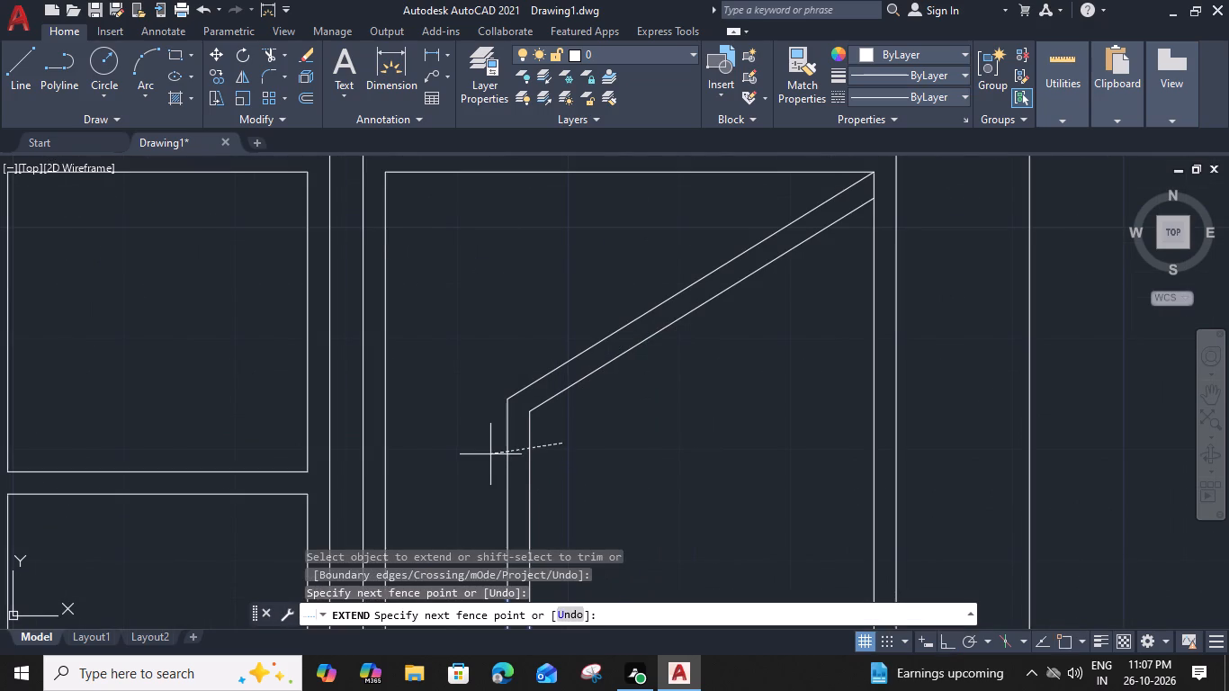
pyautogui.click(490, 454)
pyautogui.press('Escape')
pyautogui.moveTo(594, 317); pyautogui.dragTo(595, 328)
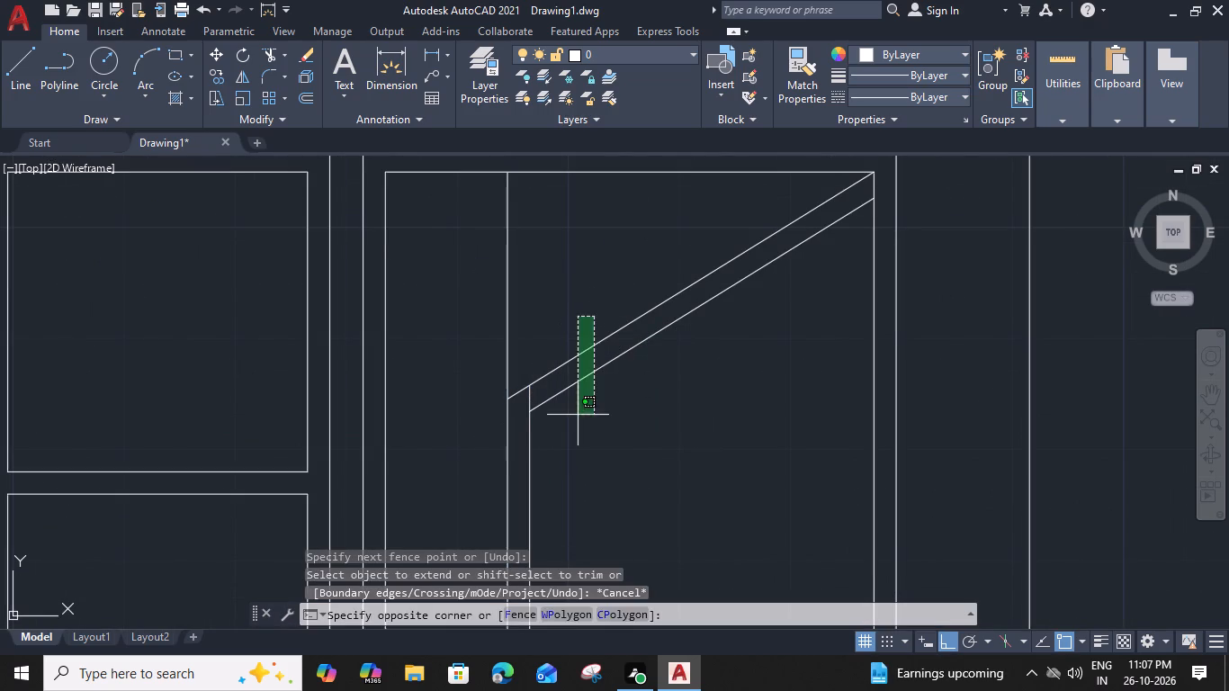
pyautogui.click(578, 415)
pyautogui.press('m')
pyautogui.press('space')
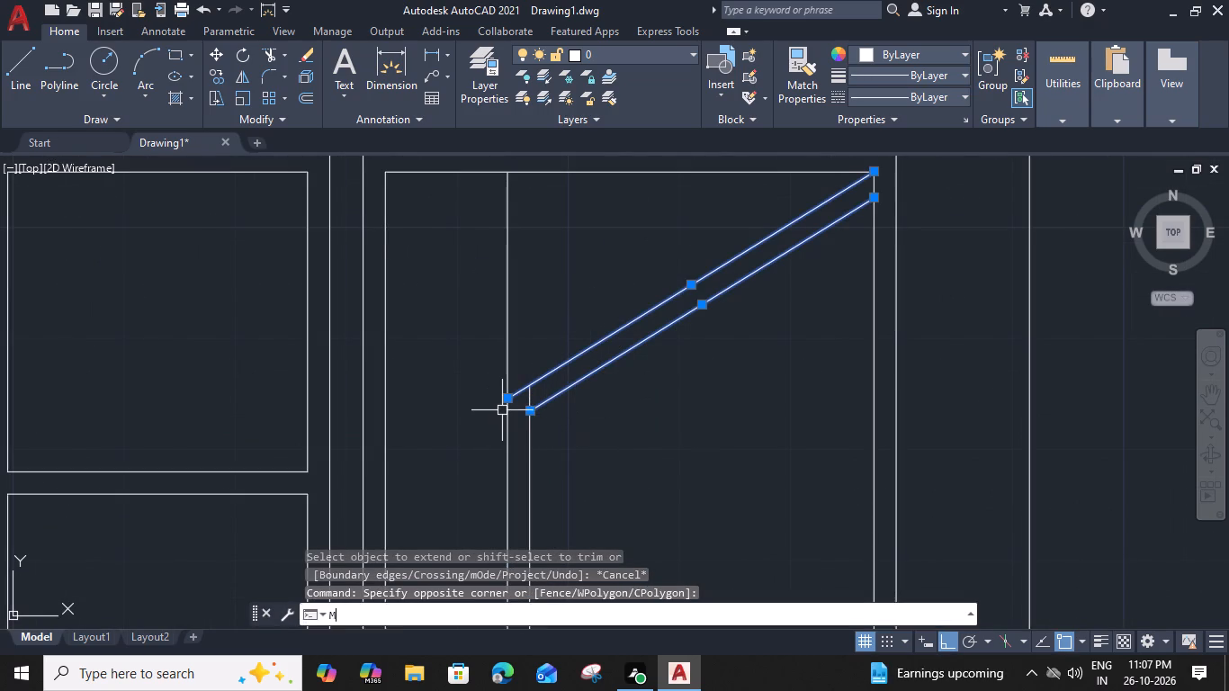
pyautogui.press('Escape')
# Stretch the upper diagonal's lower end higher up along the left panel vertical to make its slope shallower.
pyautogui.click(586, 352)
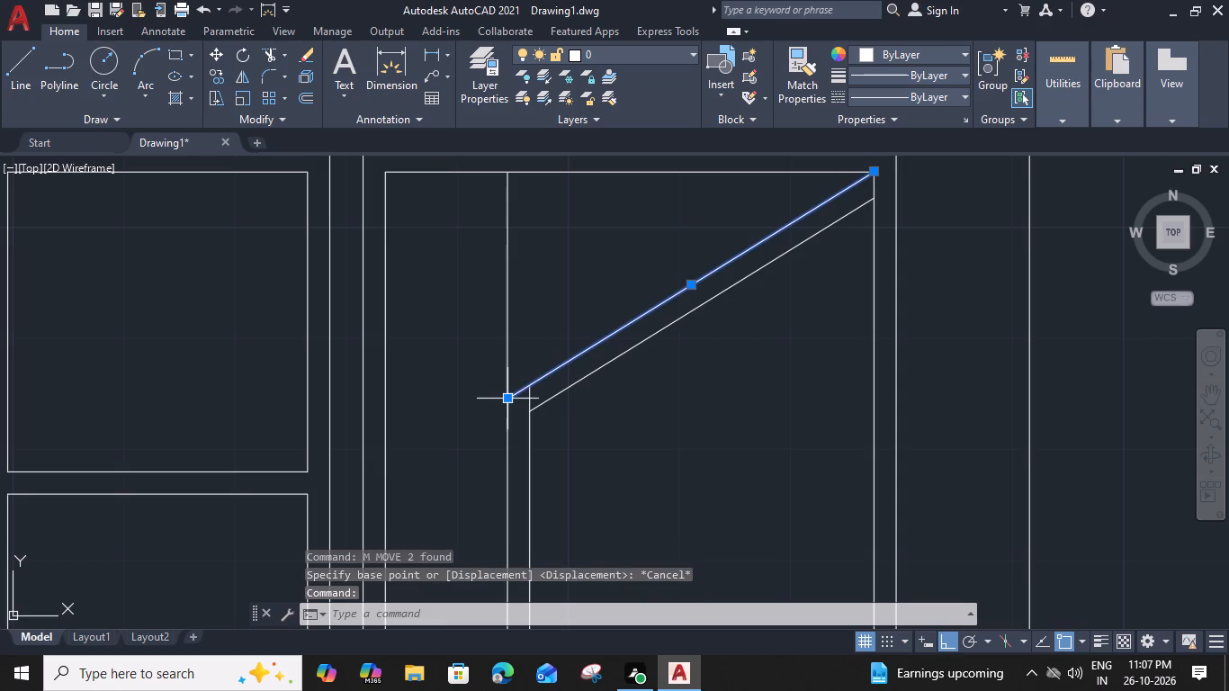
pyautogui.click(507, 397)
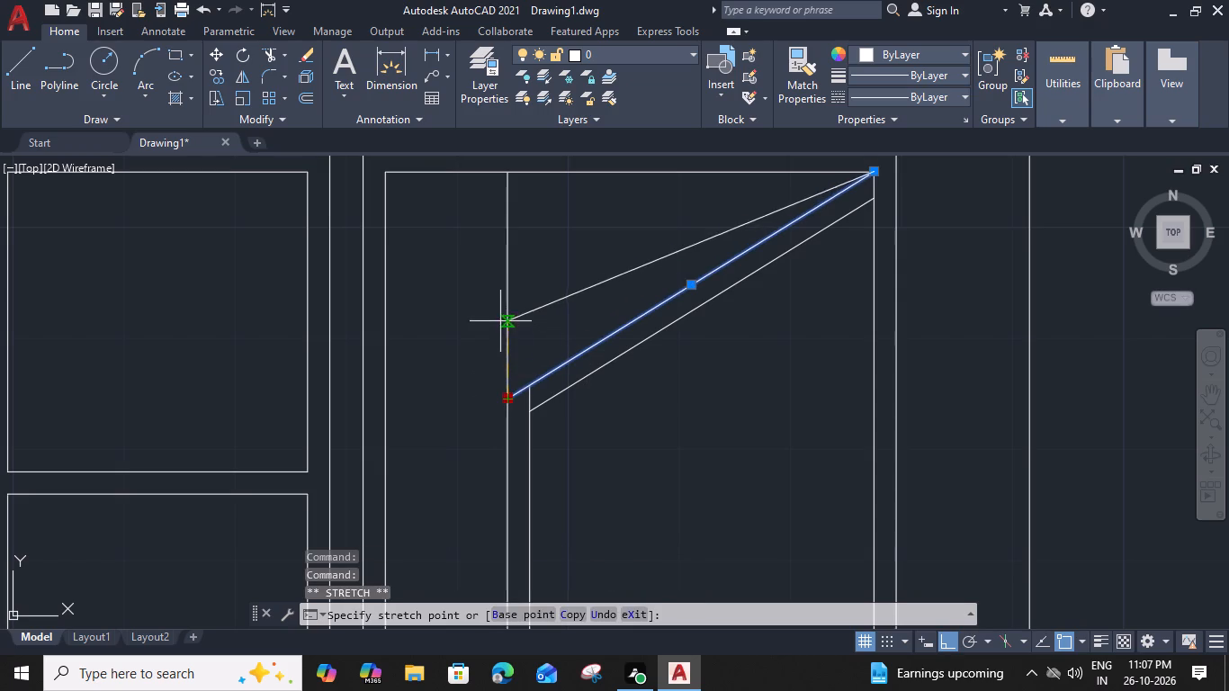
pyautogui.click(500, 321)
pyautogui.press('Escape')
# Erase the lower, steeper diagonal in the ground-floor door.
pyautogui.click(579, 377)
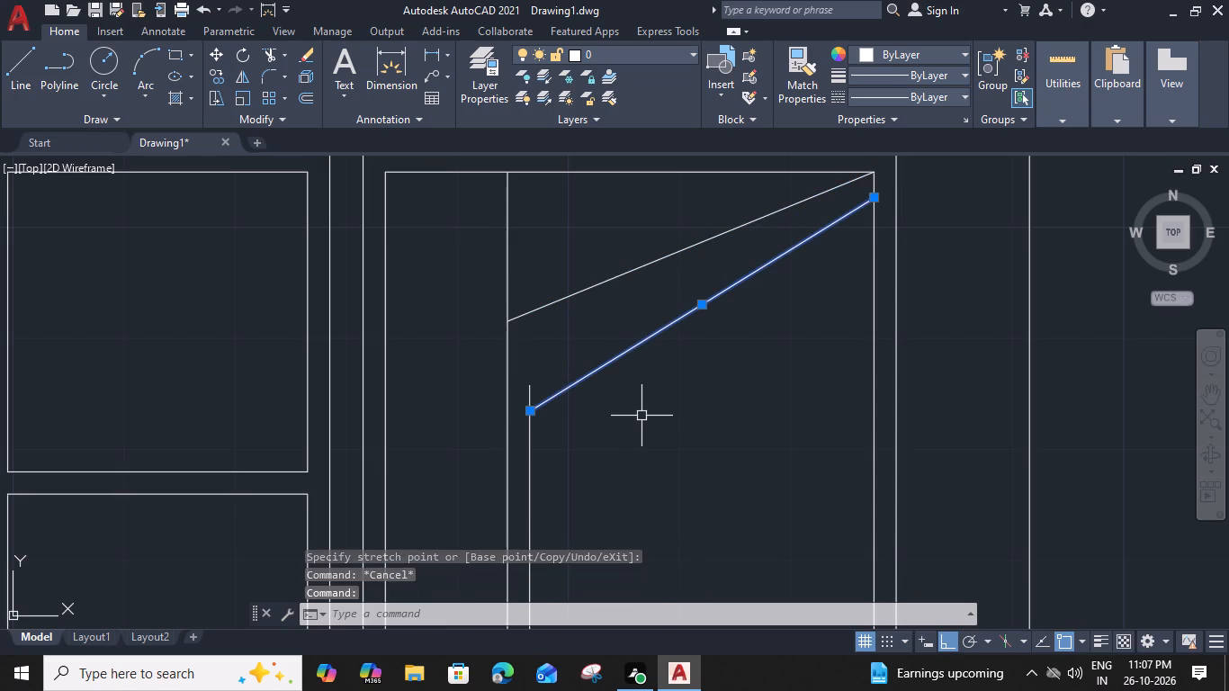
pyautogui.press('Delete')
# Offset the stretched diagonal 1" to both its lower and upper sides, and erase the original line between them.
pyautogui.click(583, 288)
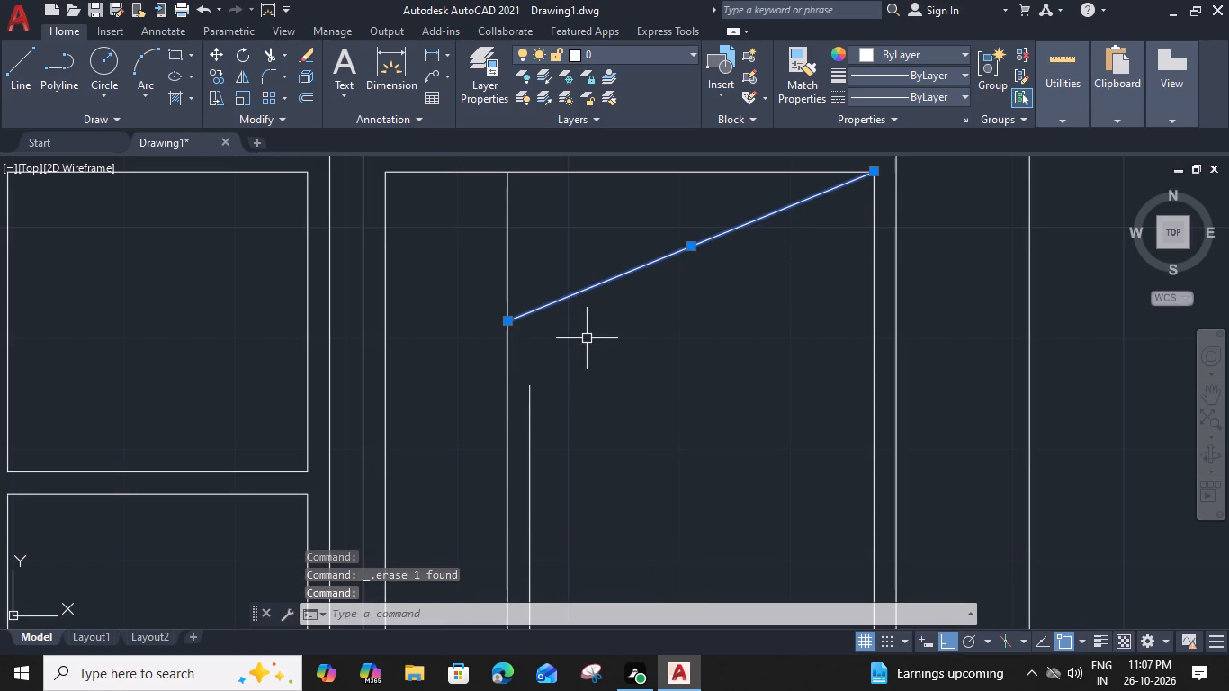
pyautogui.write('O')
pyautogui.press('space')
pyautogui.press('1')
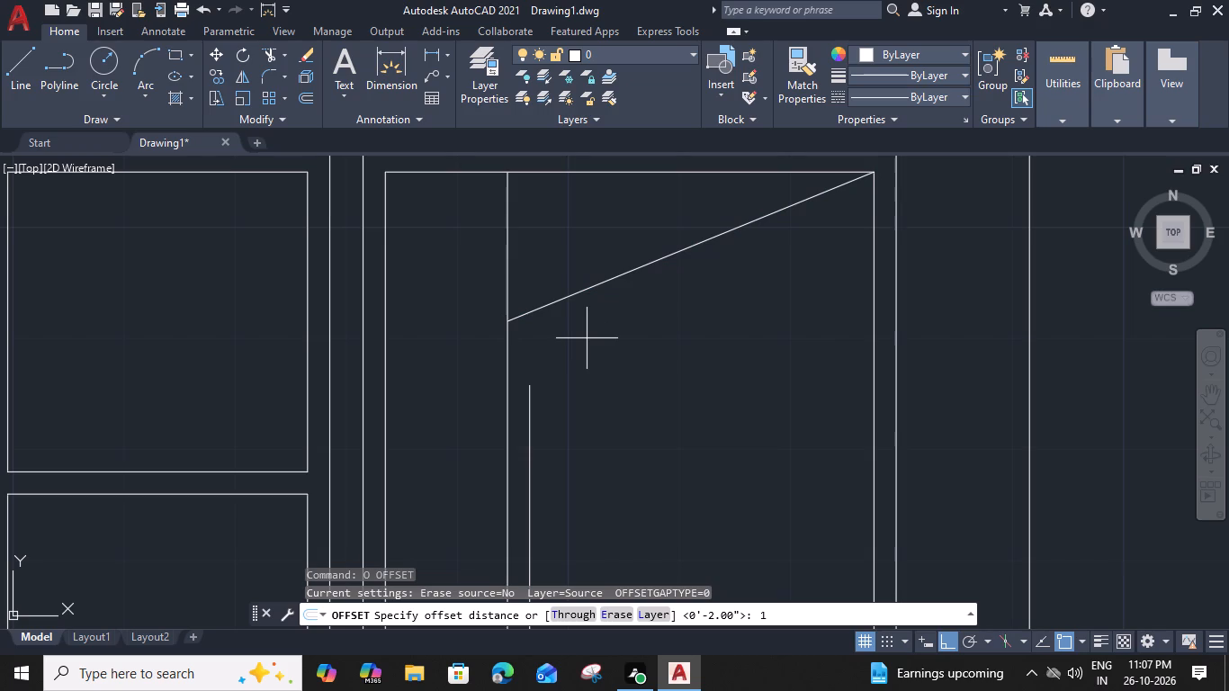
pyautogui.hotkey('shift', '"')
pyautogui.press('Return')
pyautogui.click(589, 341)
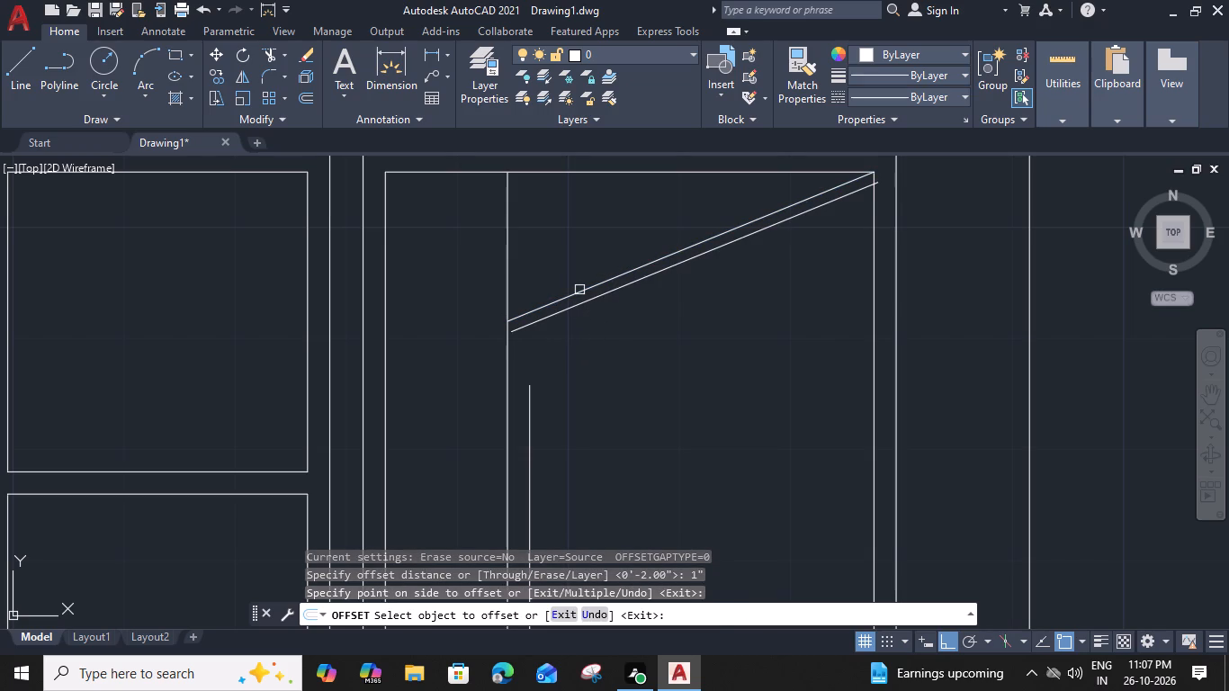
pyautogui.click(585, 294)
pyautogui.click(581, 265)
pyautogui.press('Escape')
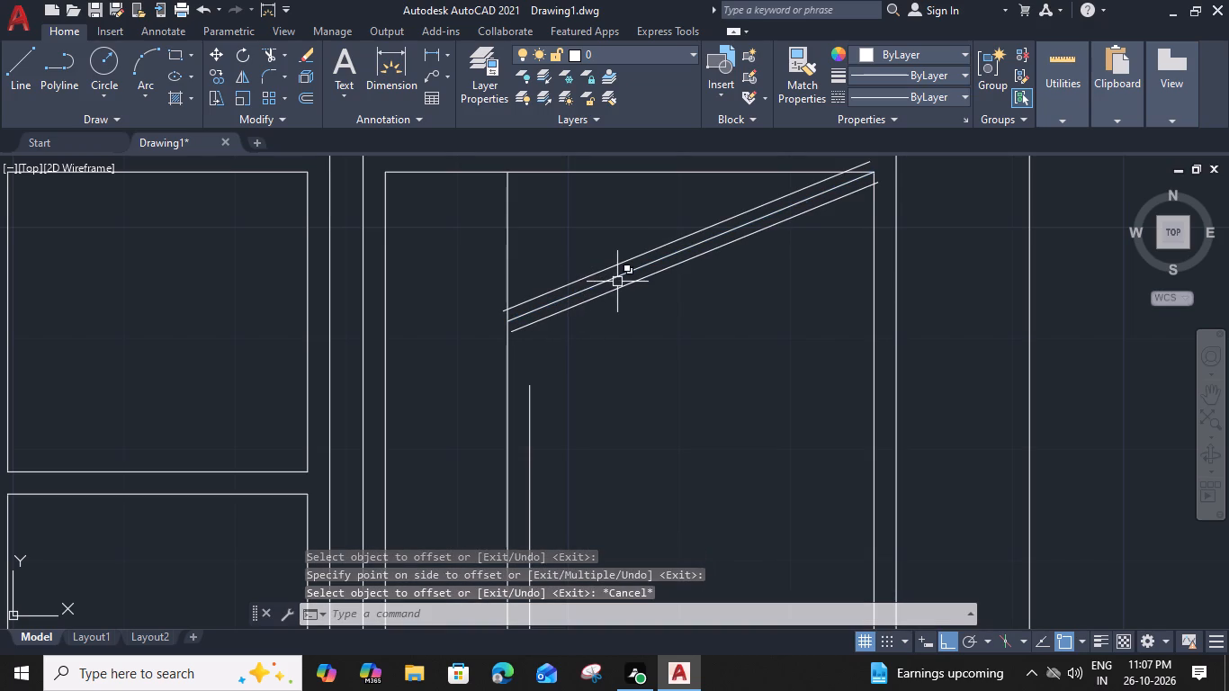
pyautogui.click(618, 278)
pyautogui.press('Delete')
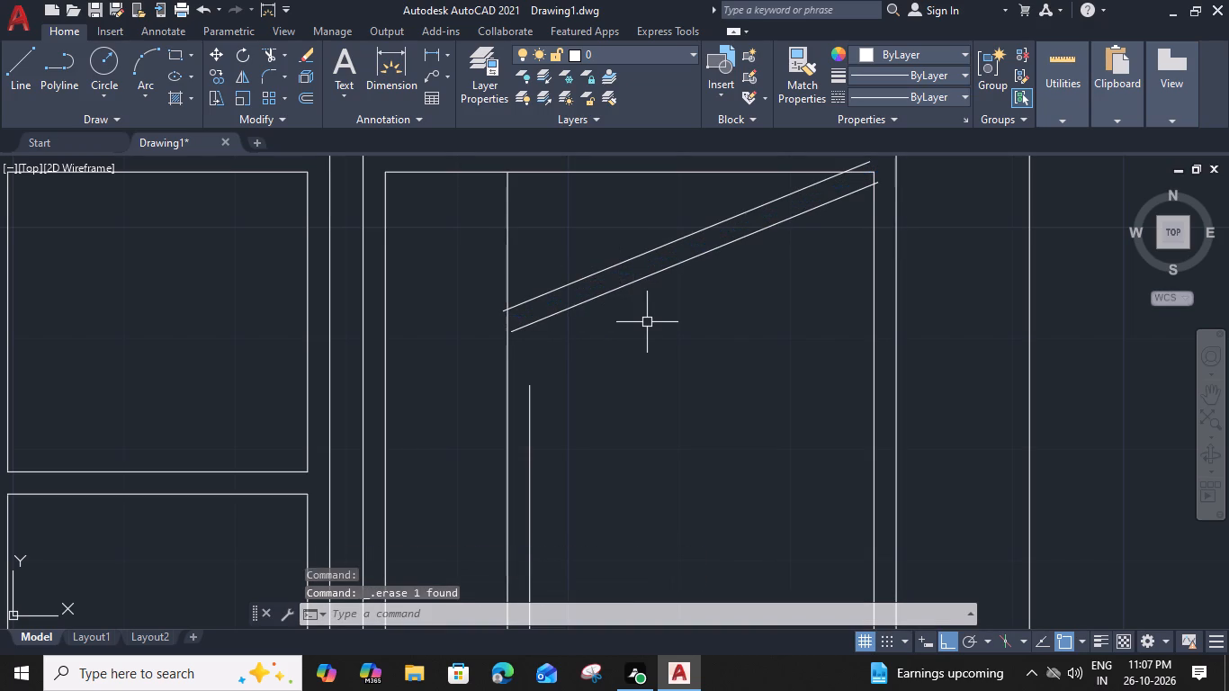
# Trim and extend the diagonals' lower ends to the left panel vertical, and trim their upper ends at the inner frame lines.
pyautogui.press('t')
pyautogui.press('r')
pyautogui.press('space')
pyautogui.scroll(1, 528, 295)
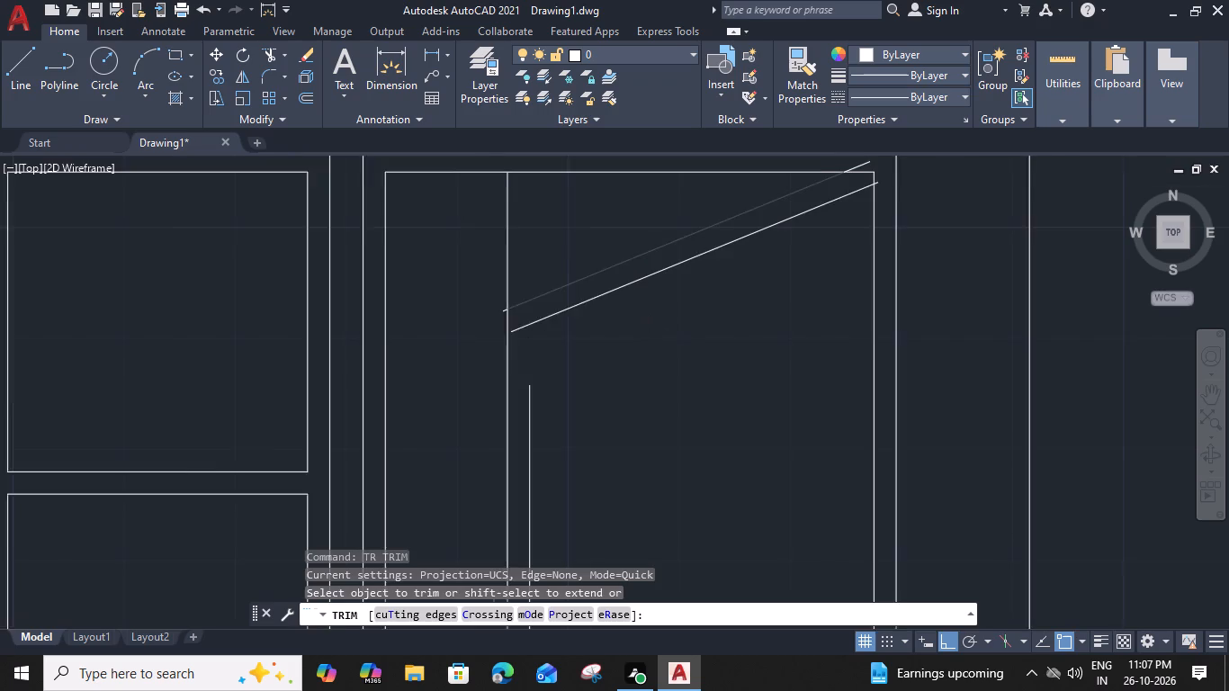
pyautogui.scroll(1, 528, 295)
pyautogui.click(461, 333)
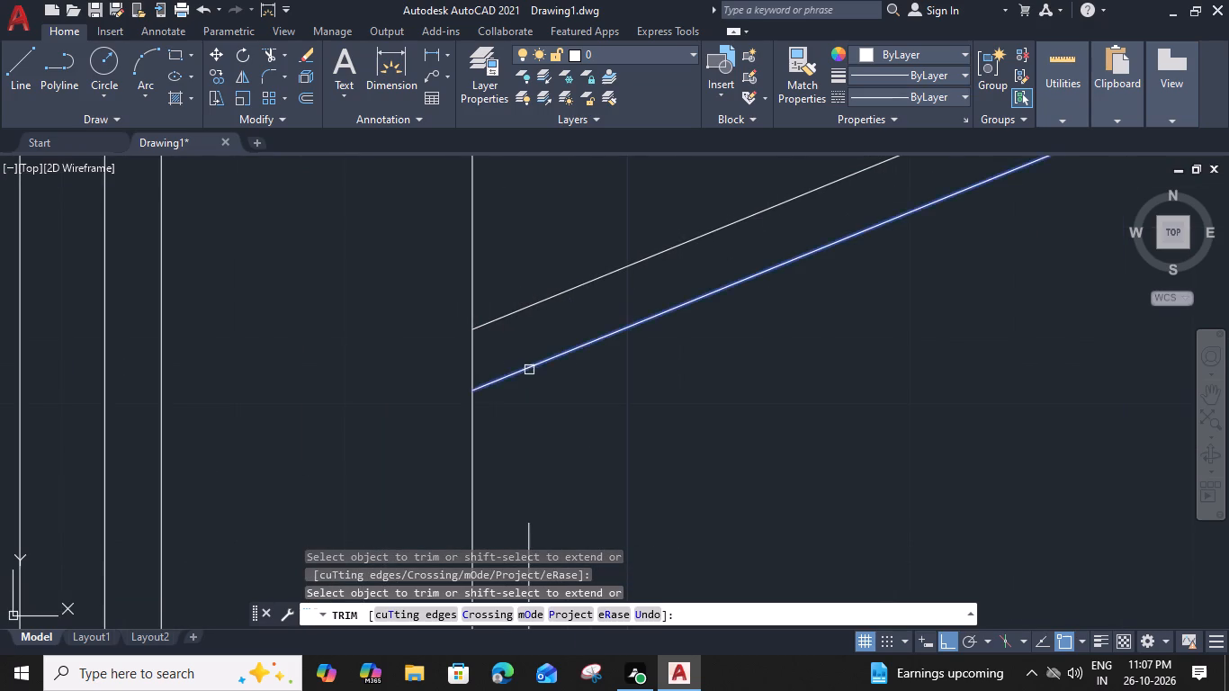
pyautogui.keyDown('shift'); pyautogui.click(527, 367); pyautogui.keyUp('shift')
pyautogui.scroll(-3, 523, 356)
pyautogui.scroll(3, 754, 233)
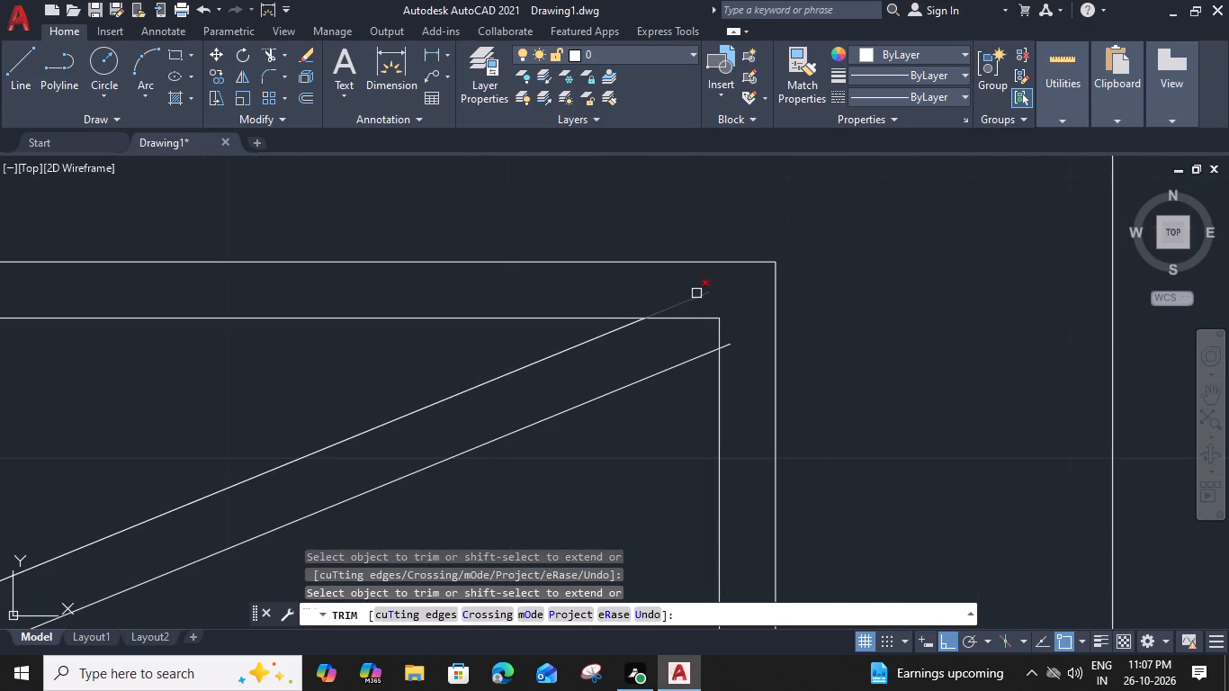
pyautogui.click(695, 294)
pyautogui.click(729, 338)
pyautogui.click(725, 354)
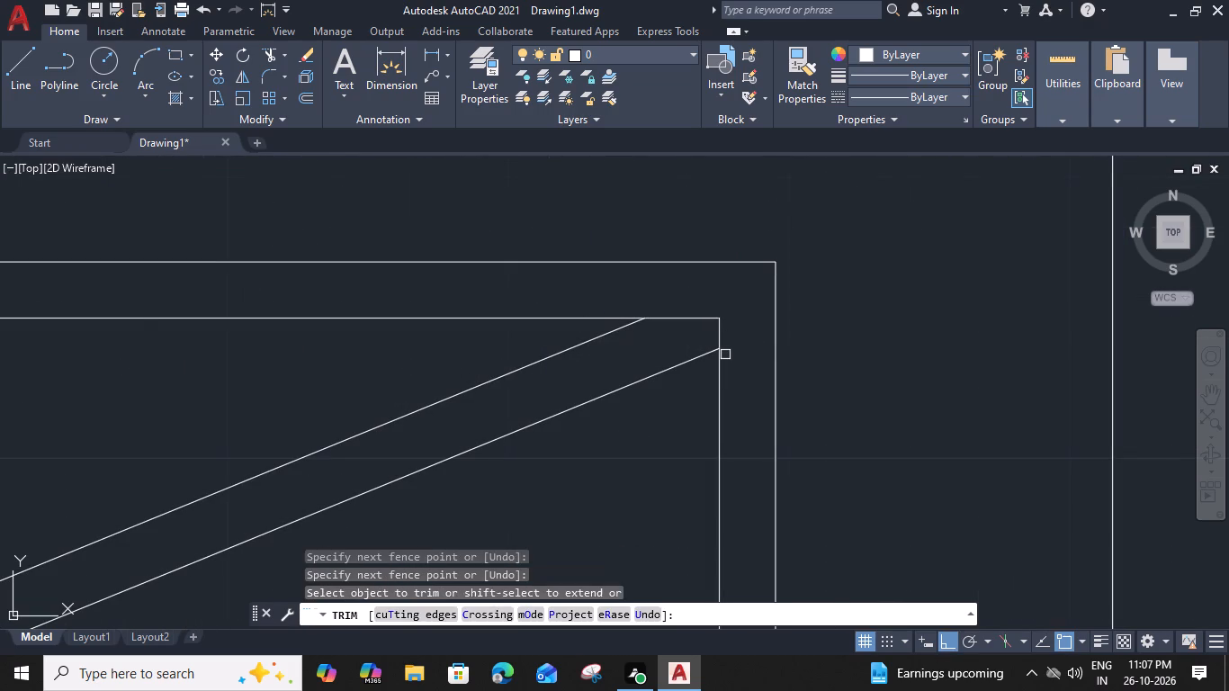
# Trim the inner frame lines' corner segments between the upper ends of the two diagonals.
pyautogui.scroll(-1, 725, 354)
pyautogui.click(722, 339)
pyautogui.click(713, 335)
# Extend the right panel vertical to the lower diagonal, then trim that diagonal's stub and the left vertical above the upper diagonal.
pyautogui.scroll(-1, 713, 335)
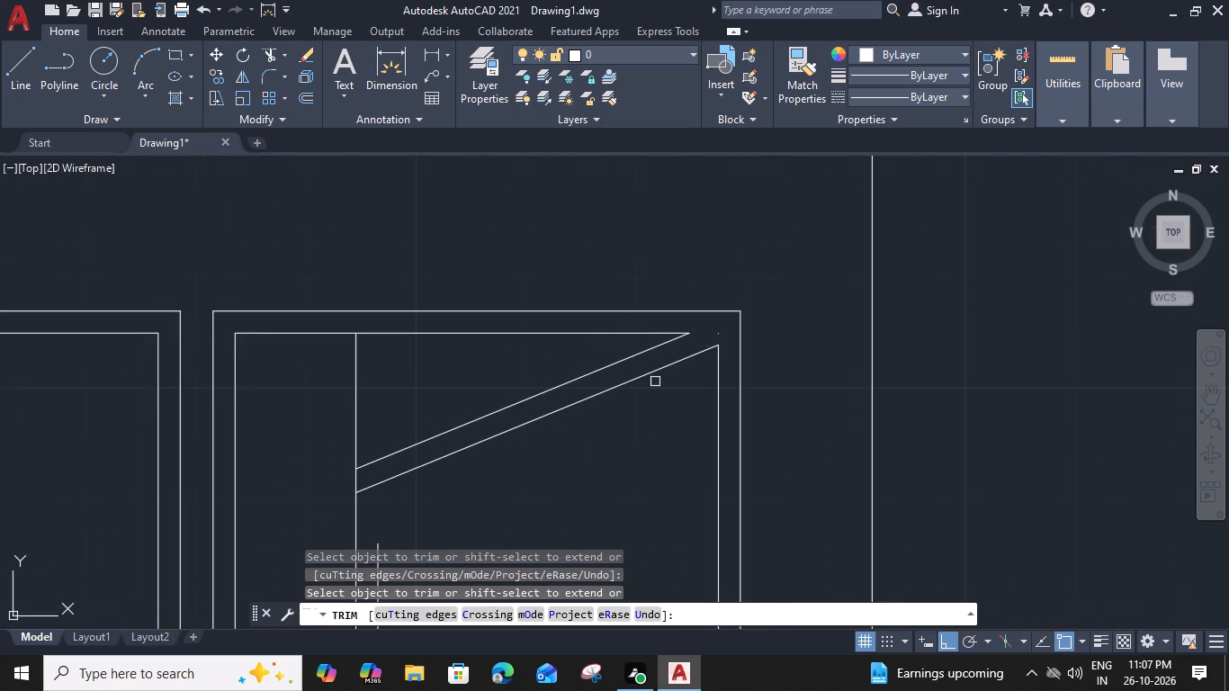
pyautogui.moveTo(655, 381); pyautogui.dragTo(755, 325, button='middle')
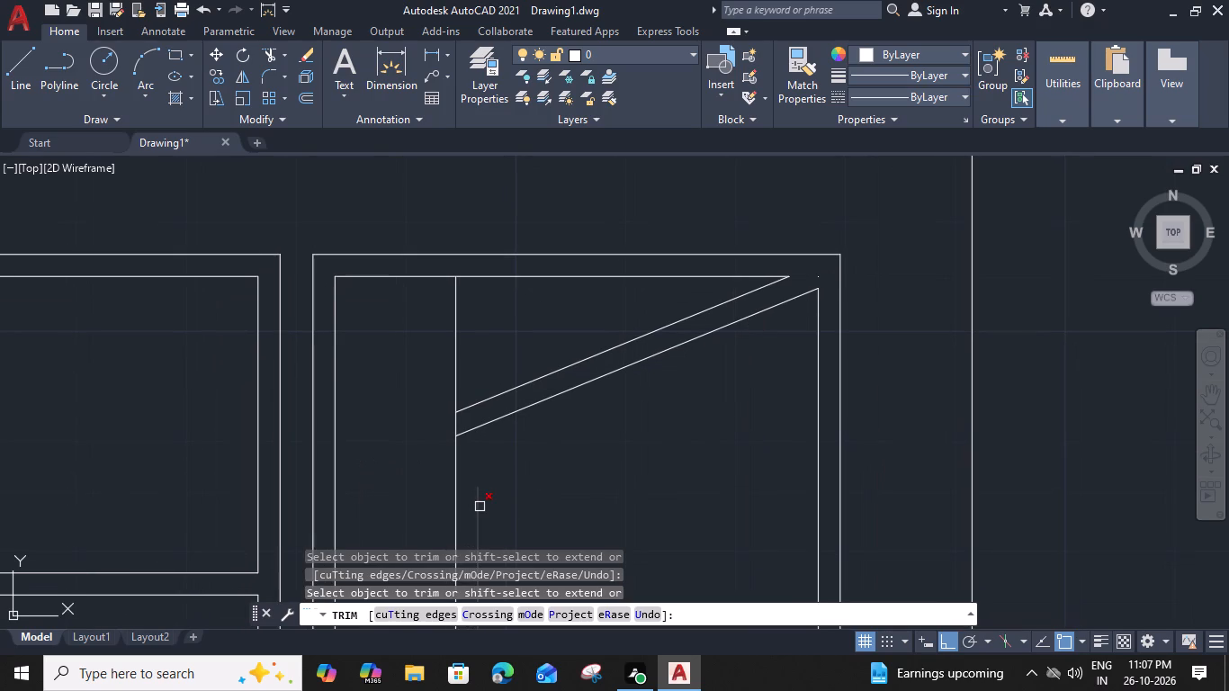
pyautogui.keyDown('shift'); pyautogui.click(480, 507); pyautogui.keyUp('shift')
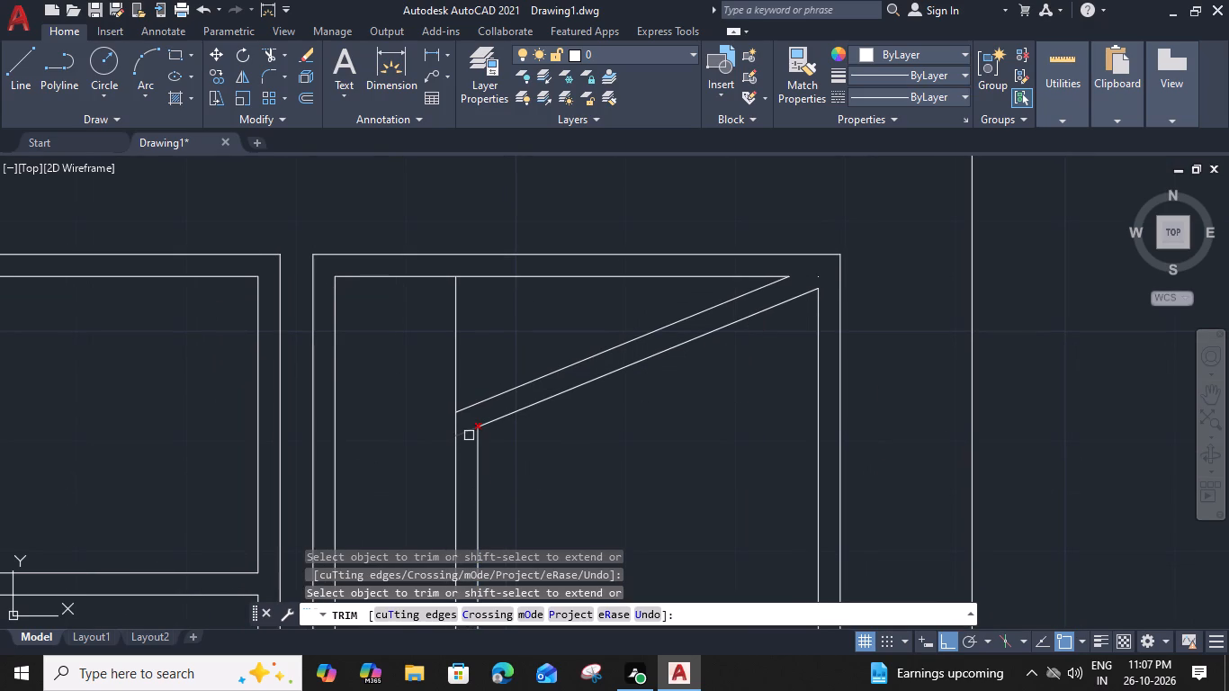
pyautogui.click(469, 435)
pyautogui.click(449, 393)
pyautogui.click(463, 384)
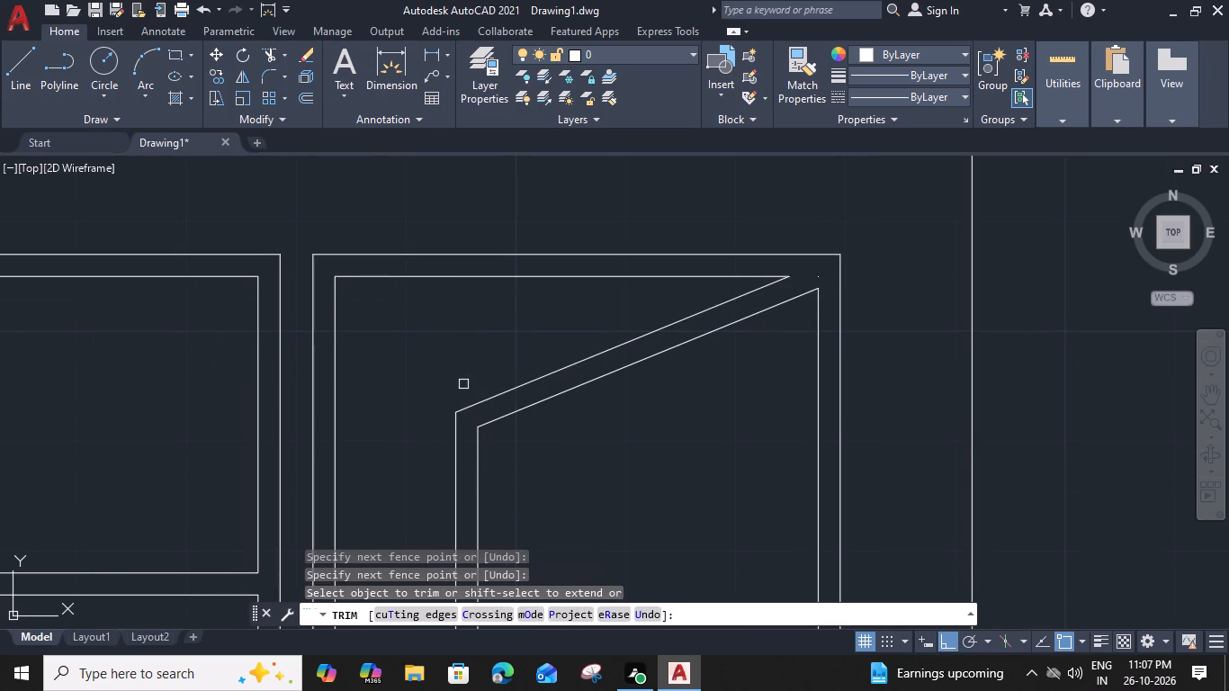
pyautogui.press('Escape')
# Erase the tiny leftover piece at the upper-right inner corner of the ground-floor door frame.
pyautogui.scroll(2, 821, 272)
pyautogui.moveTo(825, 273); pyautogui.dragTo(825, 285)
pyautogui.click(802, 307)
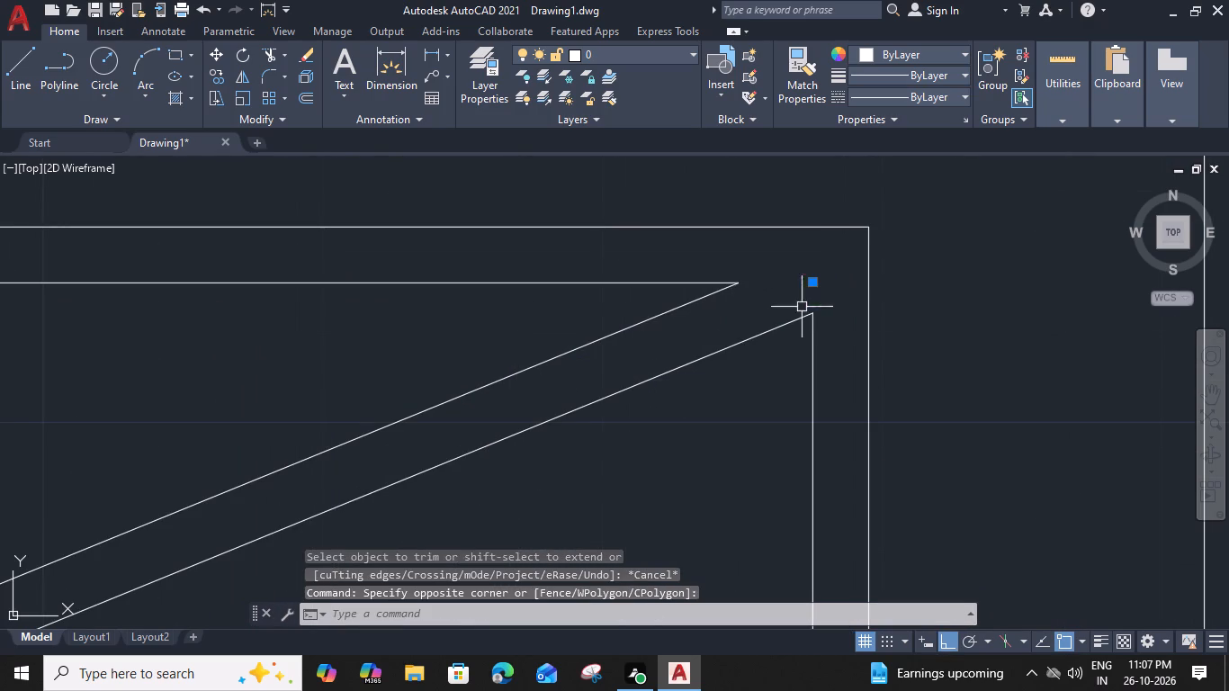
pyautogui.press('Delete')
pyautogui.scroll(-3, 882, 275)
pyautogui.scroll(-2, 756, 407)
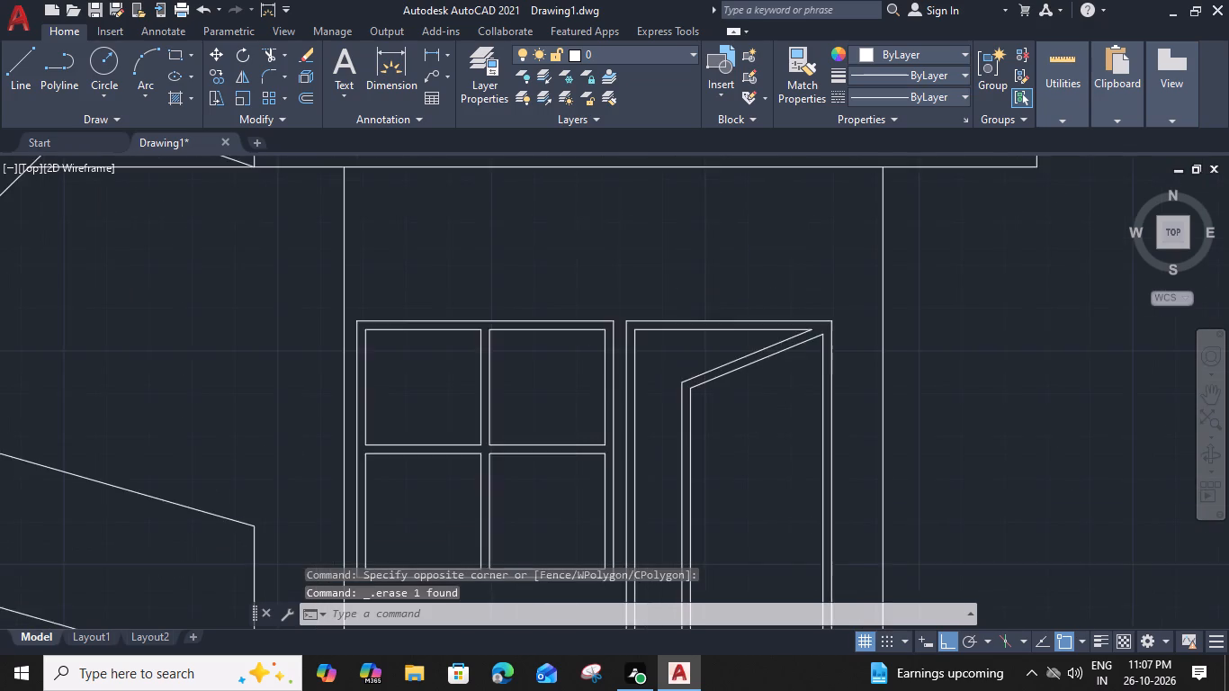
pyautogui.moveTo(728, 331); pyautogui.dragTo(720, 311, button='middle')
pyautogui.moveTo(760, 435); pyautogui.dragTo(748, 415, button='middle')
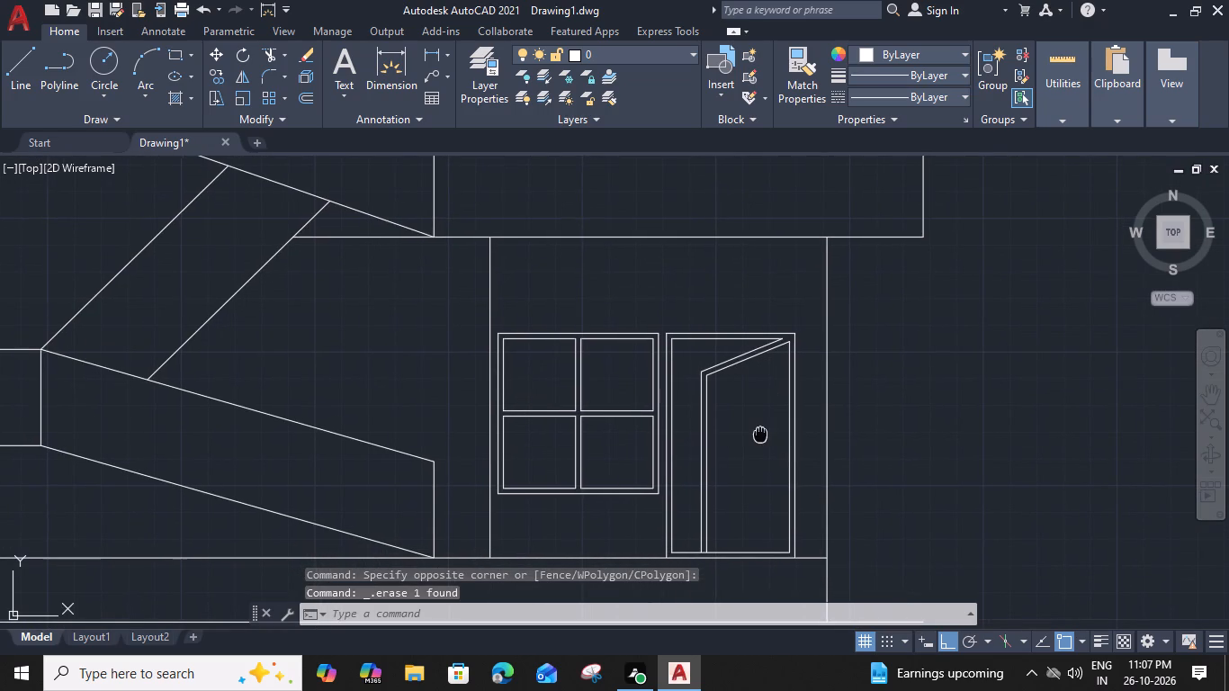
# Copy the ground-floor door's open-leaf diagonals and verticals to the first-floor door, aligned on the frame's inner upper-left corner.
pyautogui.scroll(1, 739, 334)
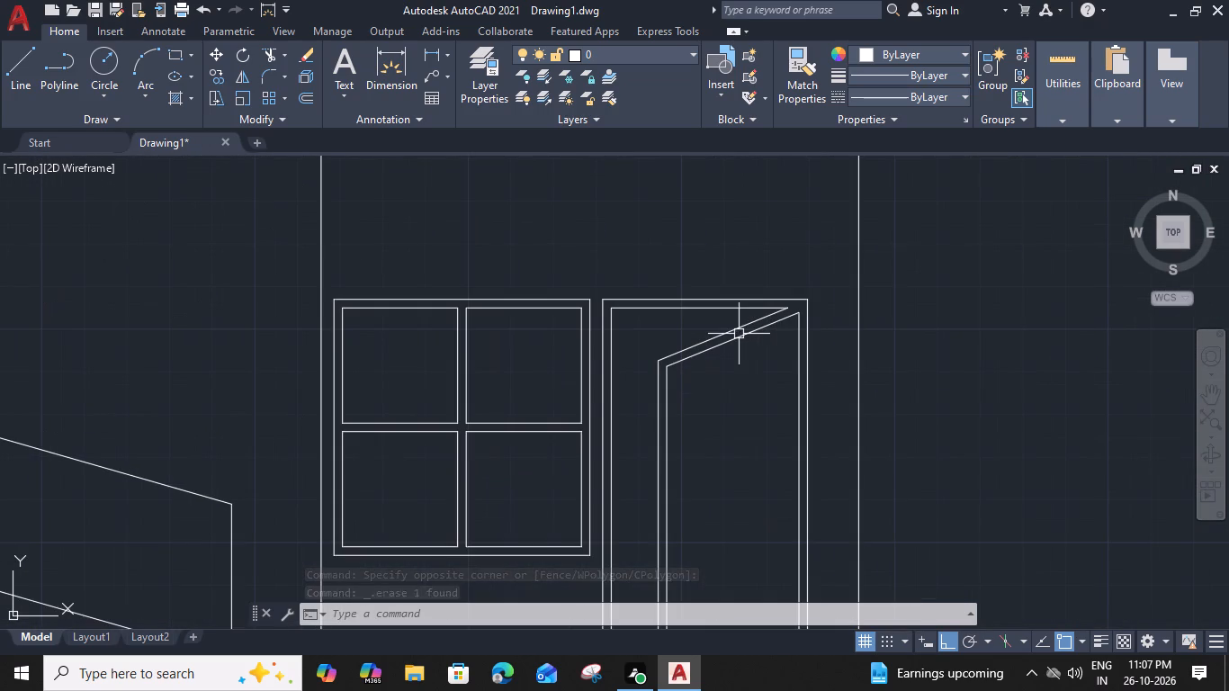
pyautogui.click(716, 327)
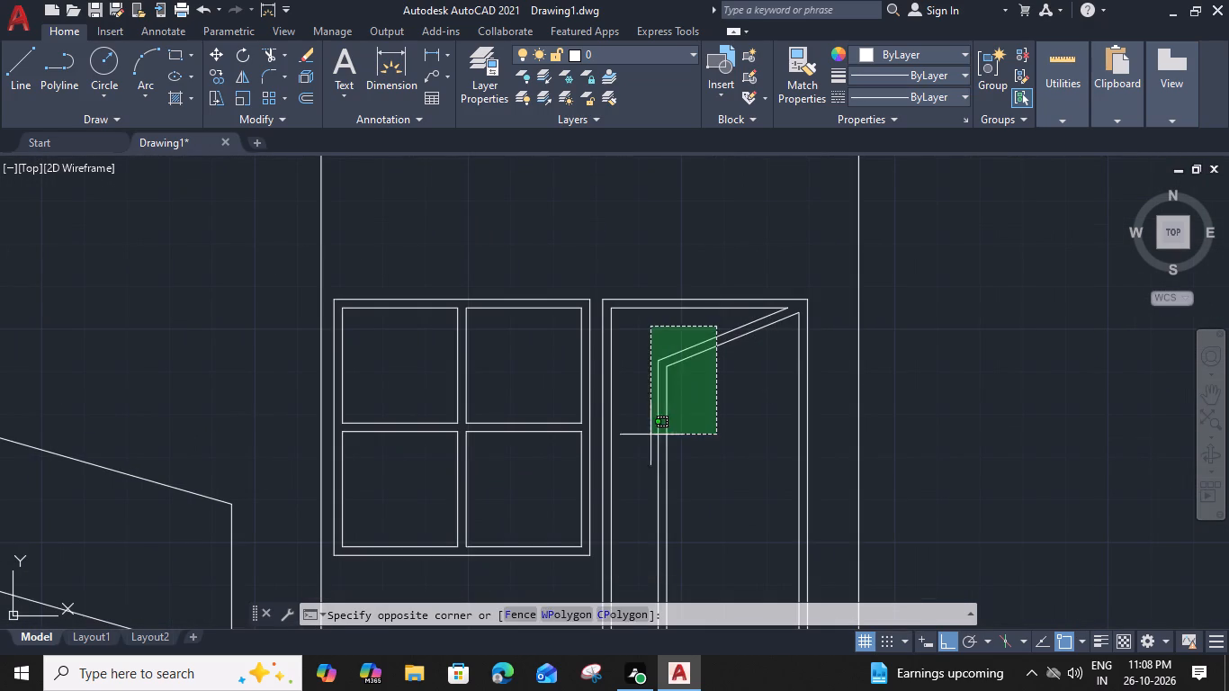
pyautogui.click(646, 442)
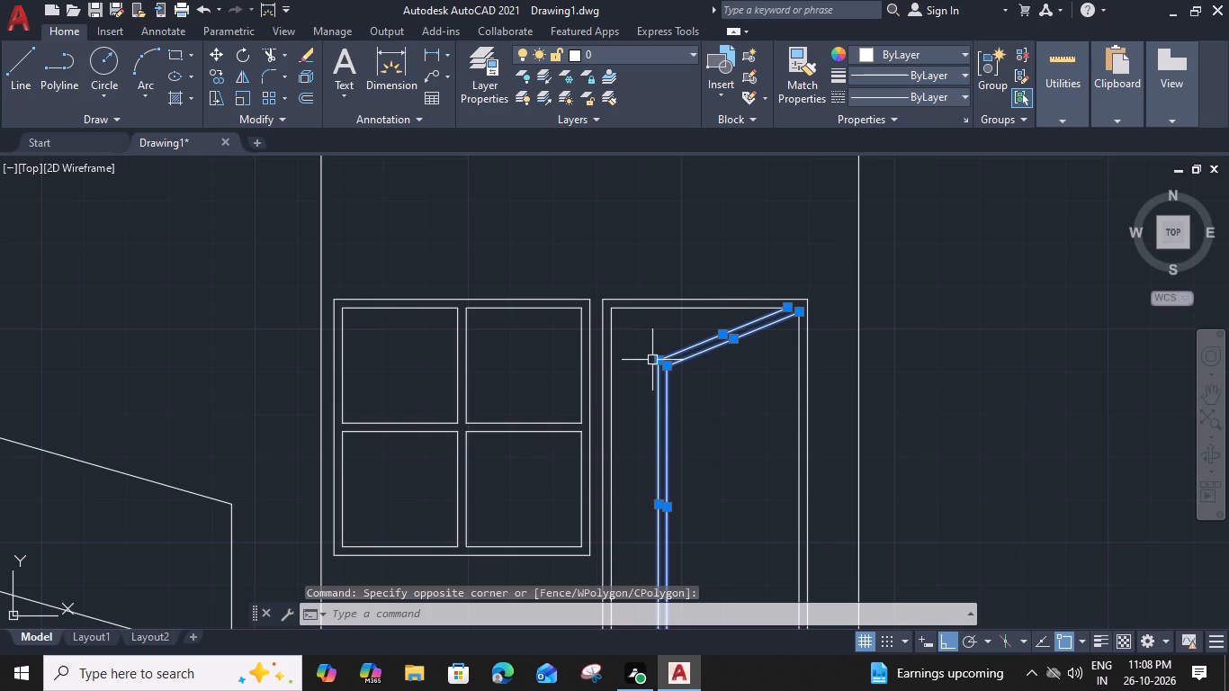
pyautogui.write('CO')
pyautogui.press('space')
pyautogui.scroll(1, 759, 319)
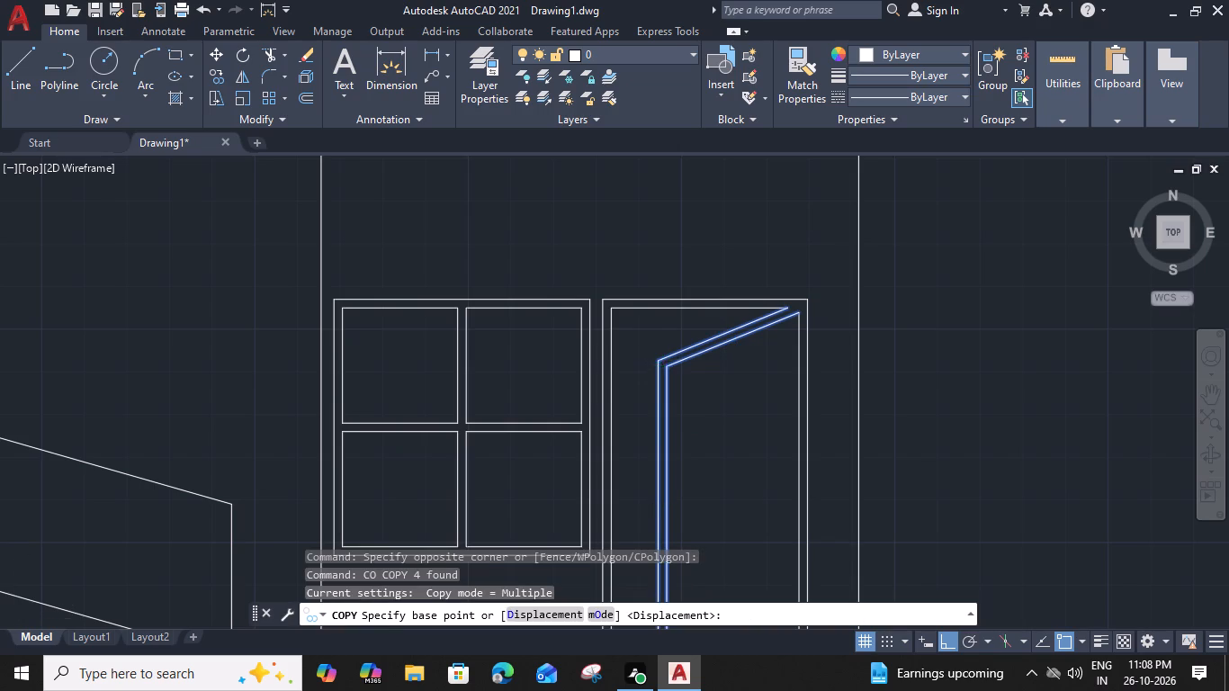
pyautogui.click(525, 302)
pyautogui.scroll(-2, 525, 289)
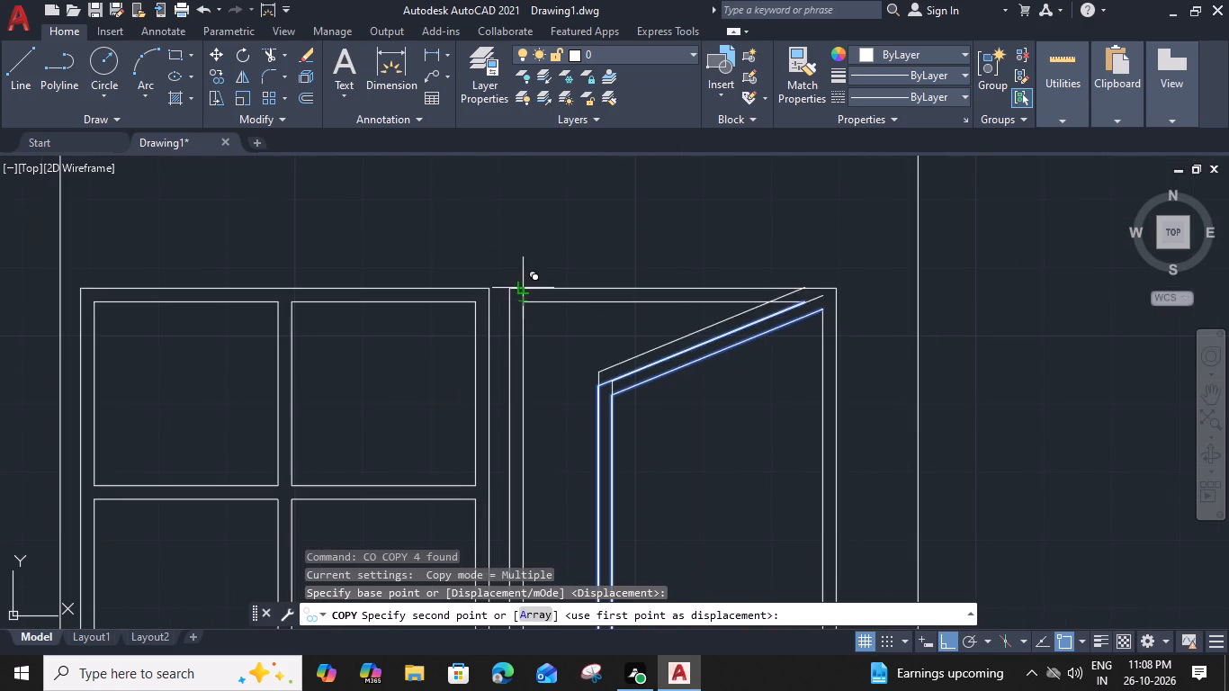
pyautogui.scroll(-2, 525, 289)
pyautogui.moveTo(526, 285); pyautogui.dragTo(559, 471, button='middle')
pyautogui.scroll(3, 552, 354)
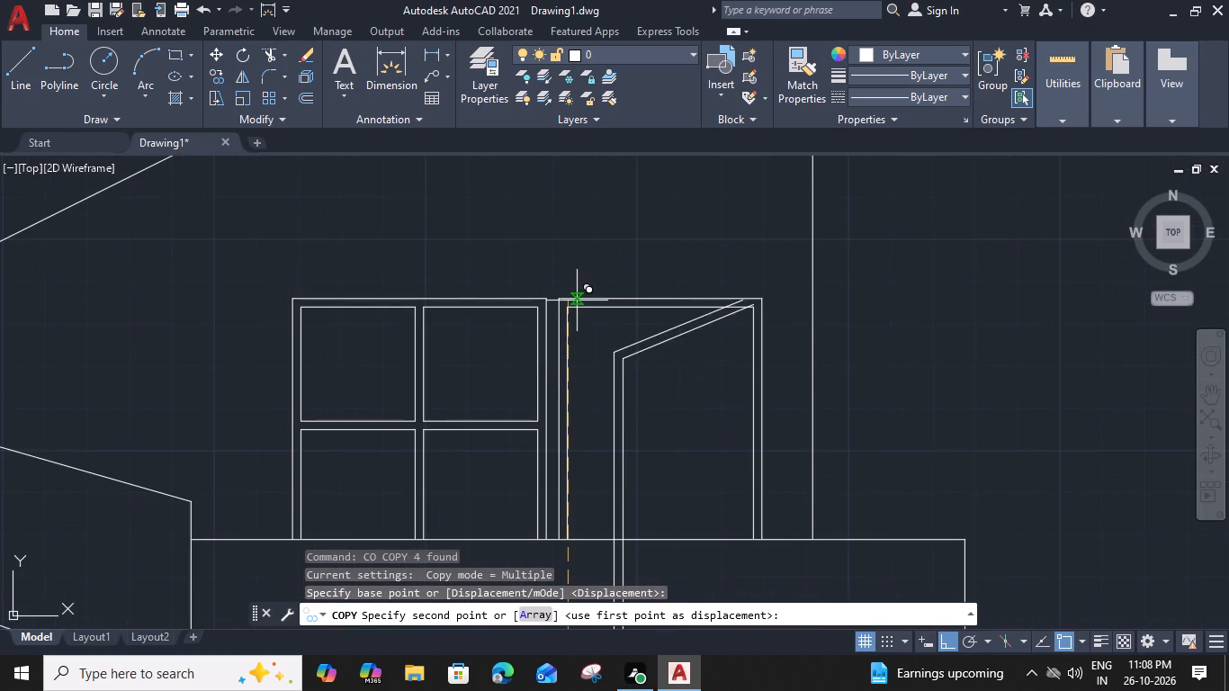
pyautogui.click(566, 309)
pyautogui.press('Escape')
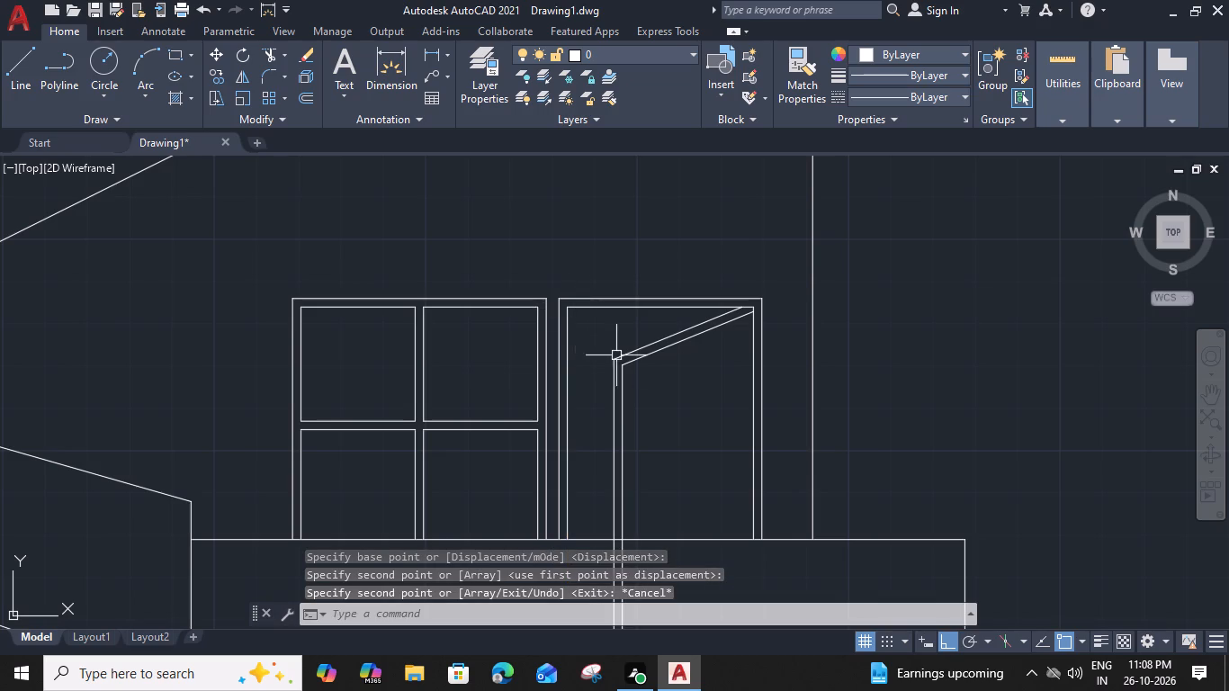
# Trim the first-floor leaf verticals below the parapet's top line and the inner frame lines' corner segments between the diagonals.
pyautogui.press('t')
pyautogui.write('R')
pyautogui.press('space')
pyautogui.moveTo(678, 488); pyautogui.dragTo(674, 453, button='middle')
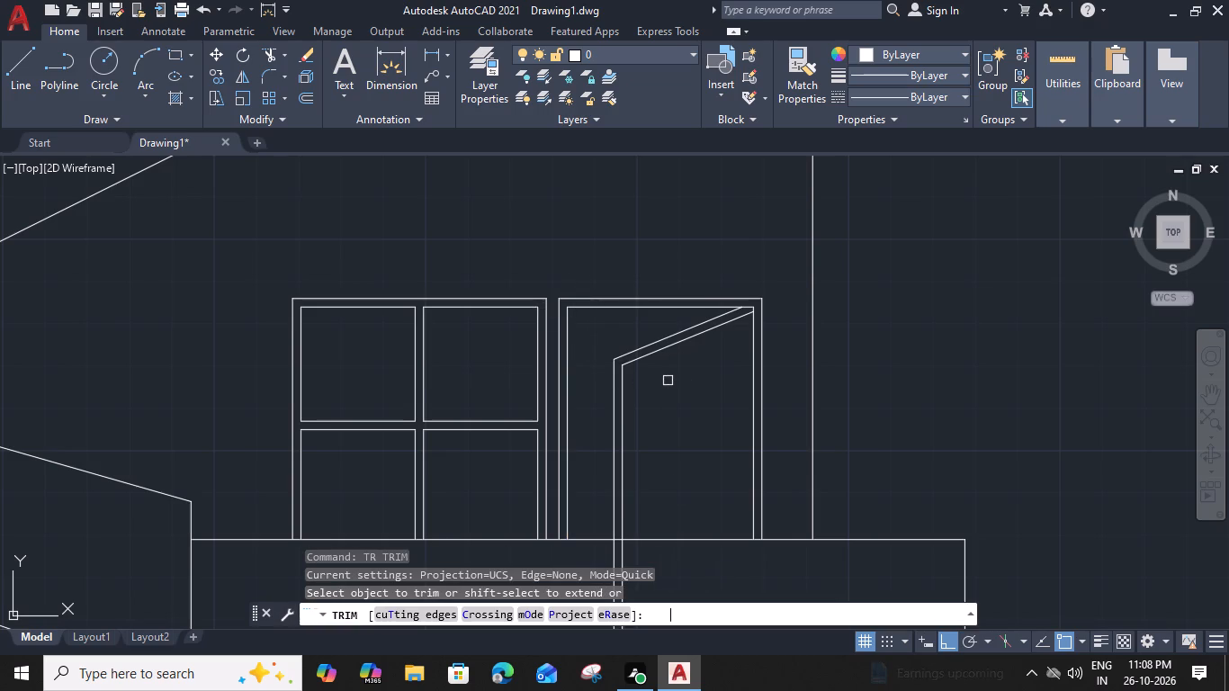
pyautogui.moveTo(674, 453); pyautogui.dragTo(668, 435, button='middle')
pyautogui.moveTo(577, 522); pyautogui.dragTo(614, 526)
pyautogui.click(678, 519)
pyautogui.scroll(-1, 676, 517)
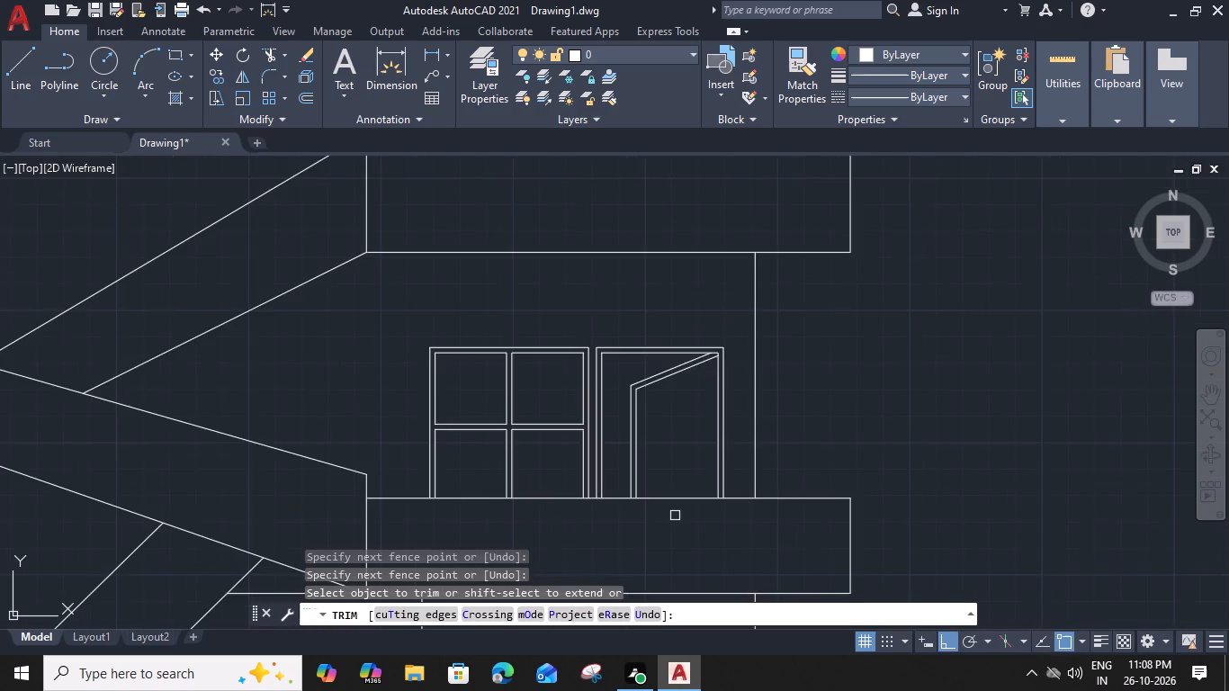
pyautogui.scroll(3, 695, 363)
pyautogui.click(781, 314)
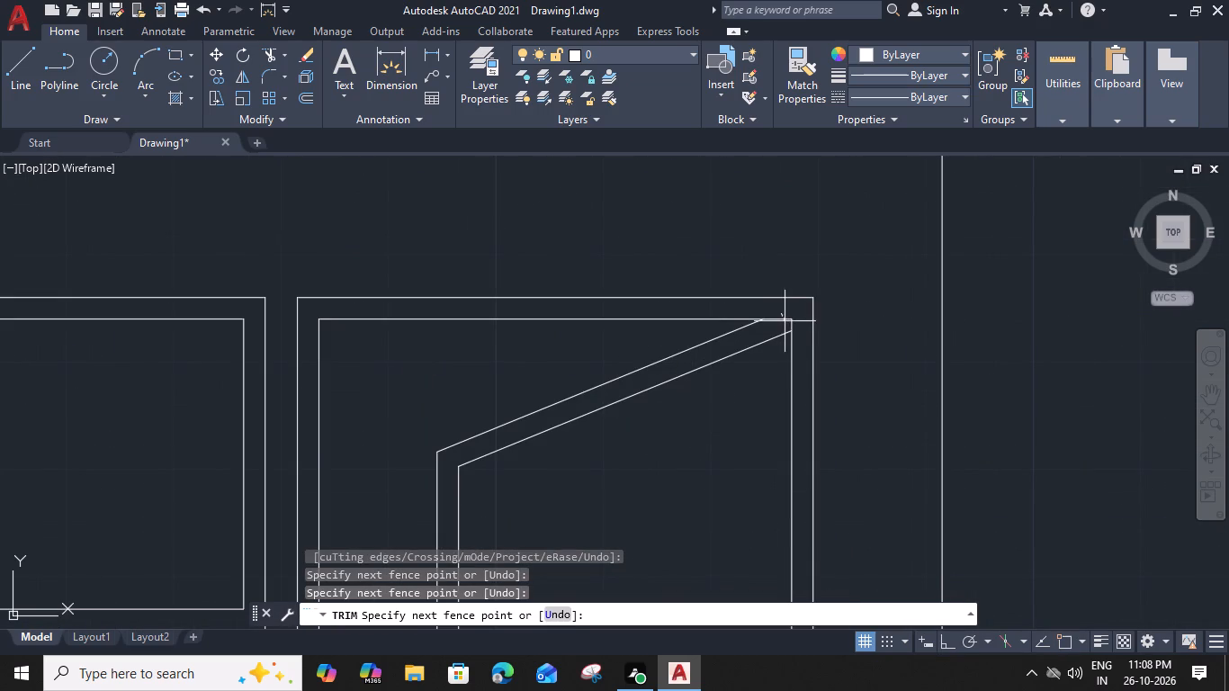
pyautogui.click(796, 325)
pyautogui.press('Escape')
# Draw two vertical lines from the ground-floor door frame's outer lower corners down to the ground line.
pyautogui.scroll(-3, 793, 331)
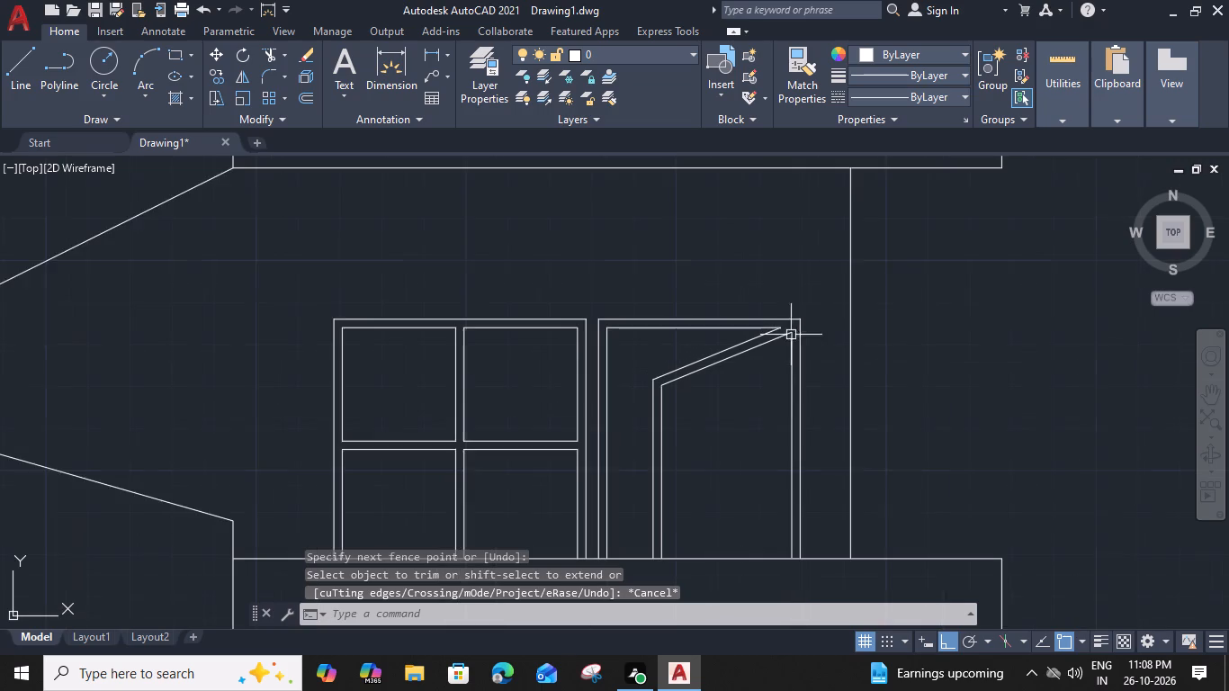
pyautogui.moveTo(772, 411); pyautogui.dragTo(759, 290, button='middle')
pyautogui.scroll(-2, 751, 311)
pyautogui.moveTo(742, 433); pyautogui.dragTo(737, 293, button='middle')
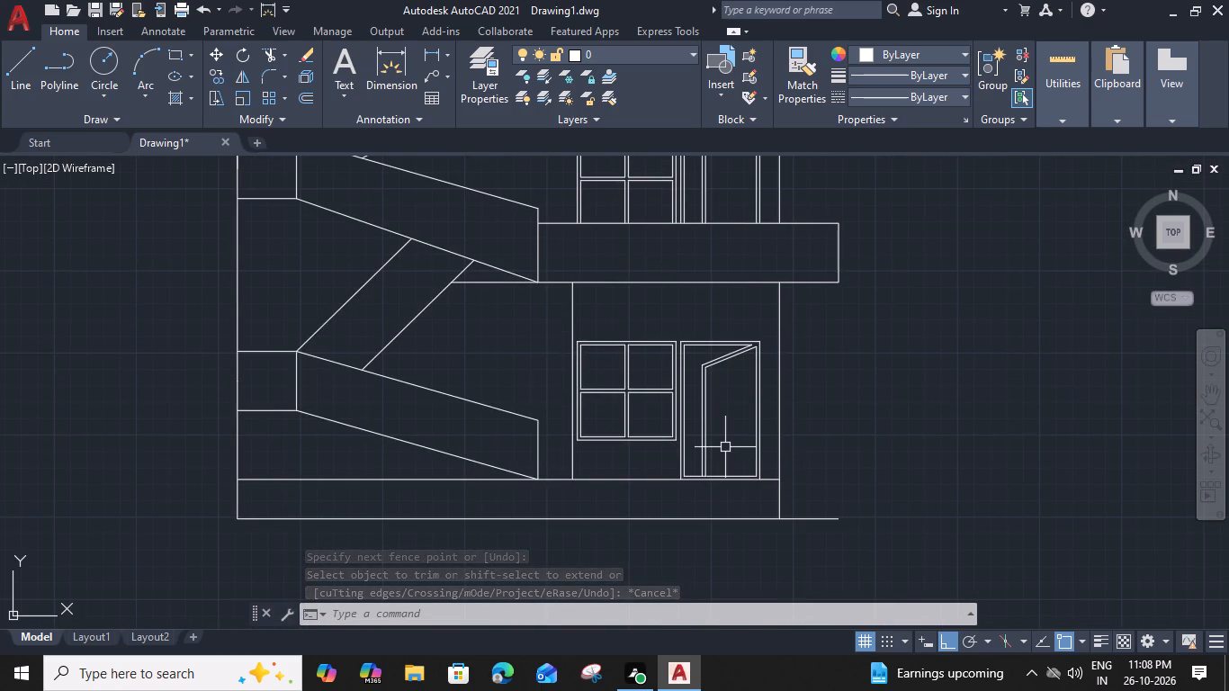
pyautogui.moveTo(729, 470); pyautogui.dragTo(722, 408, button='middle')
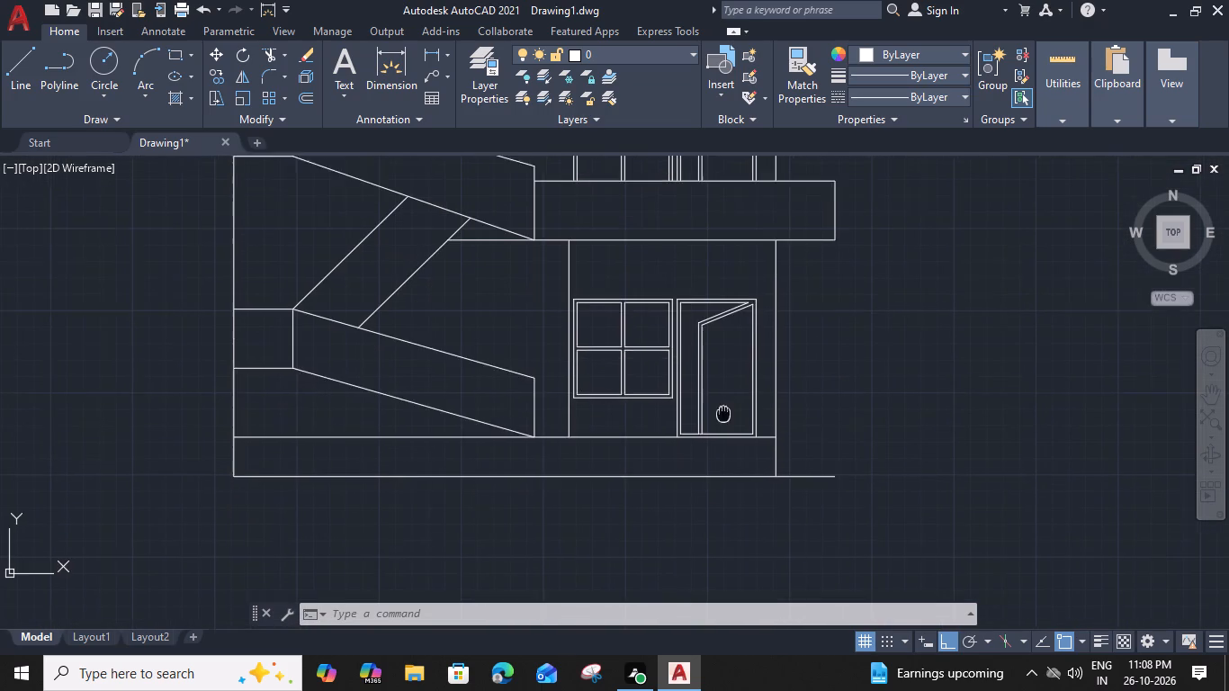
pyautogui.moveTo(722, 408); pyautogui.dragTo(722, 405, button='middle')
pyautogui.scroll(3, 690, 450)
pyautogui.press('l')
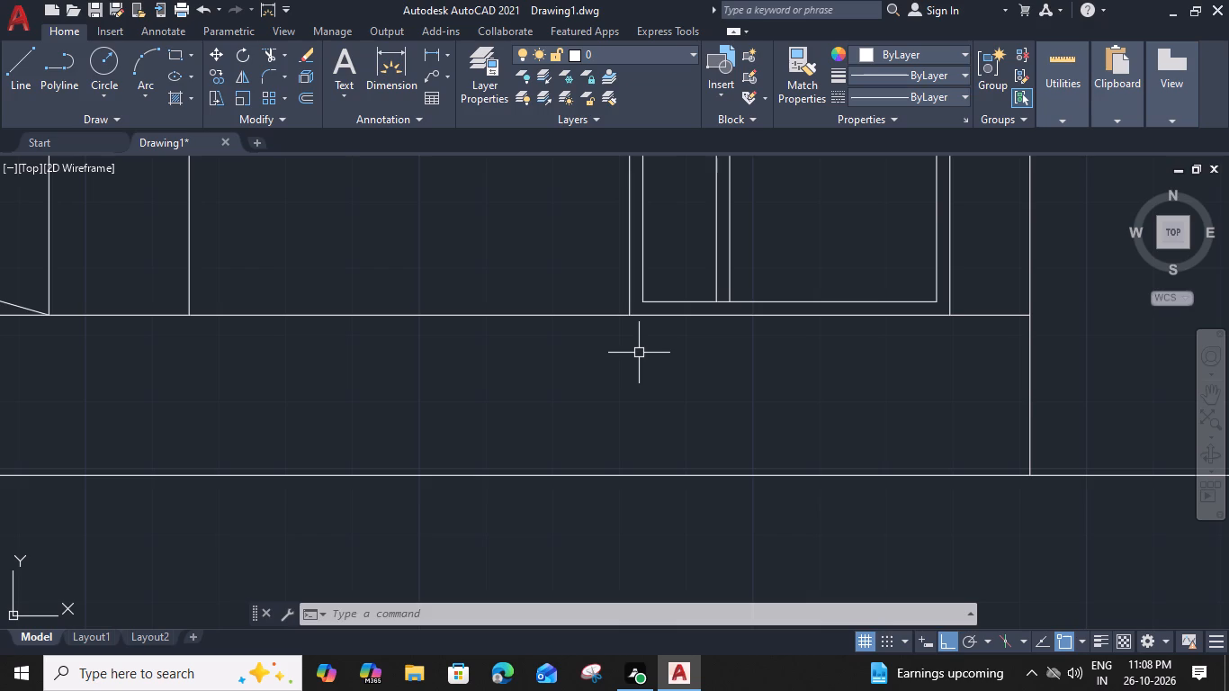
pyautogui.press('space')
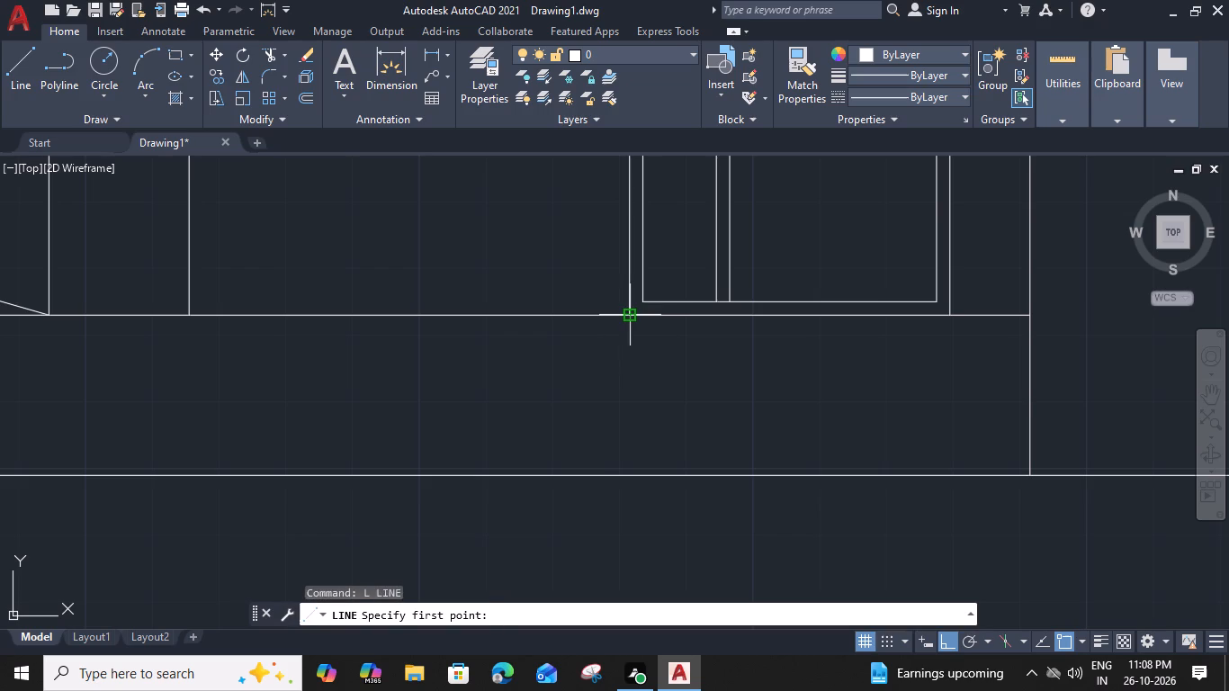
pyautogui.click(625, 318)
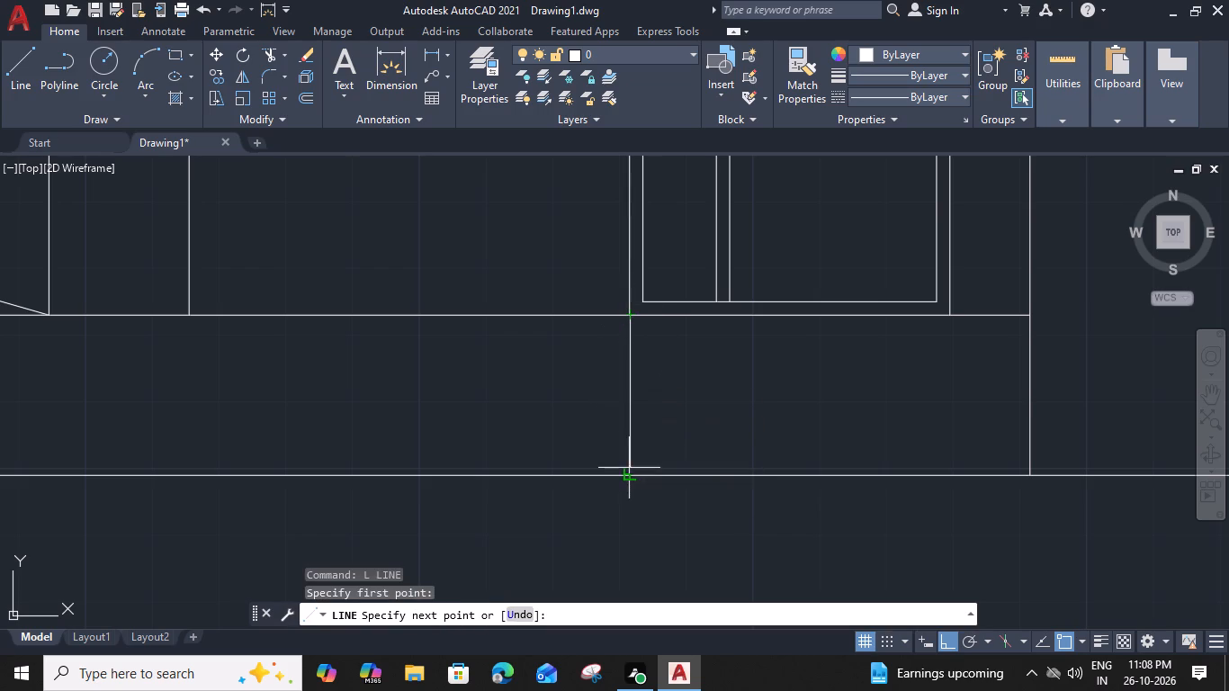
pyautogui.click(627, 483)
pyautogui.press('space')
pyautogui.press('space')
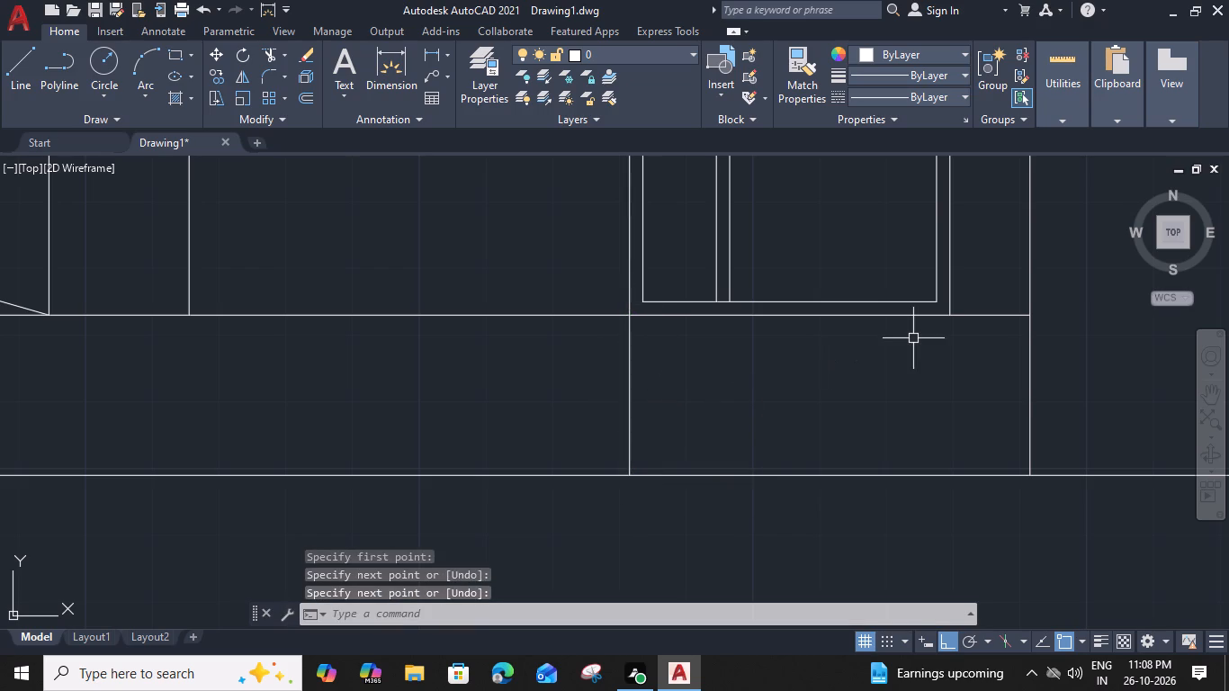
pyautogui.click(950, 317)
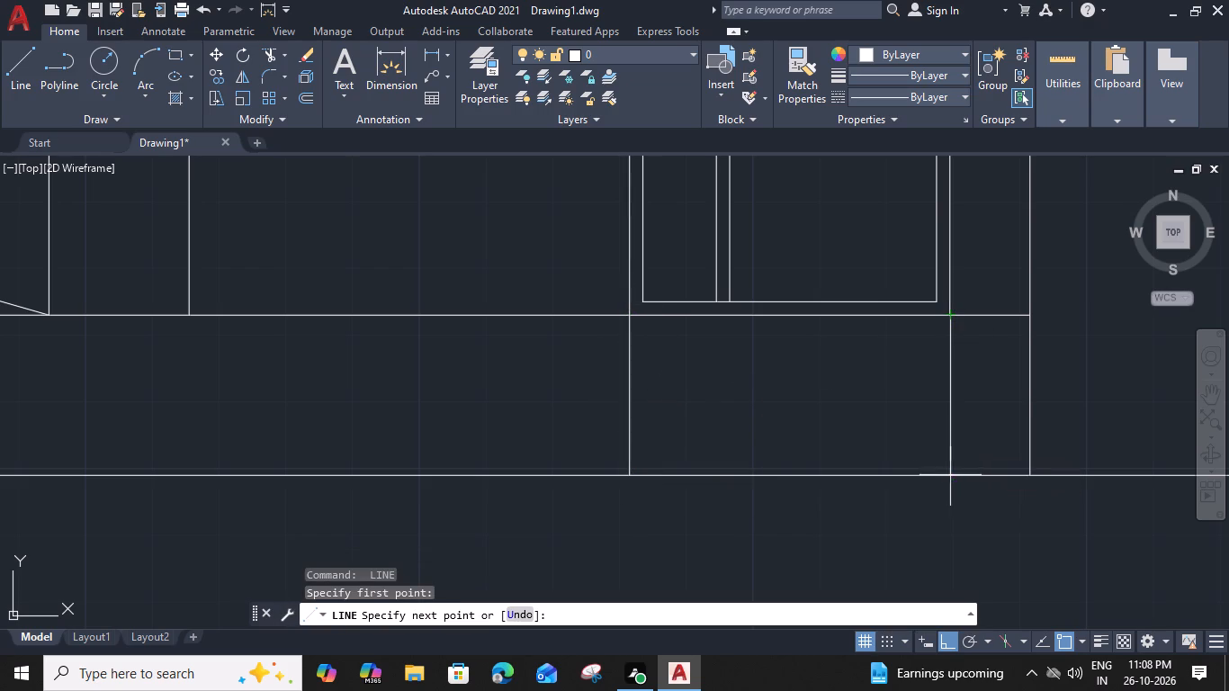
pyautogui.click(953, 477)
pyautogui.press('space')
# Offset the plinth's top line 11" downward twice to form the step lines below the ground-floor door.
pyautogui.click(851, 318)
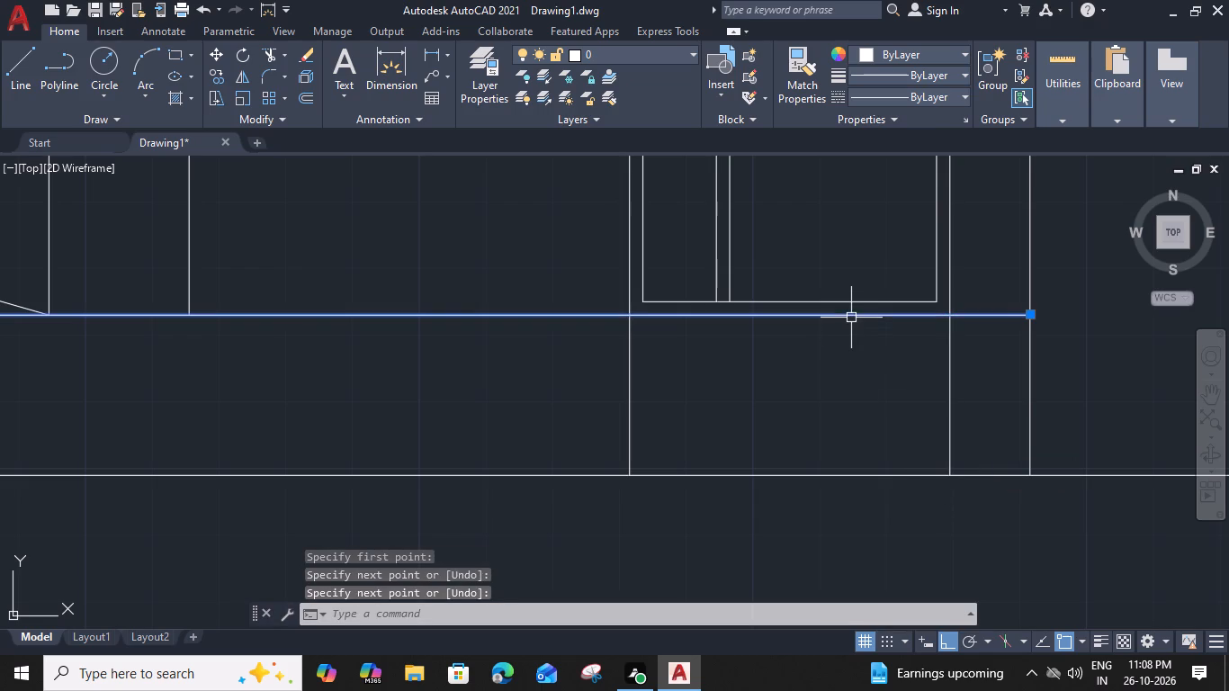
pyautogui.press('o')
pyautogui.press('space')
pyautogui.write('11')
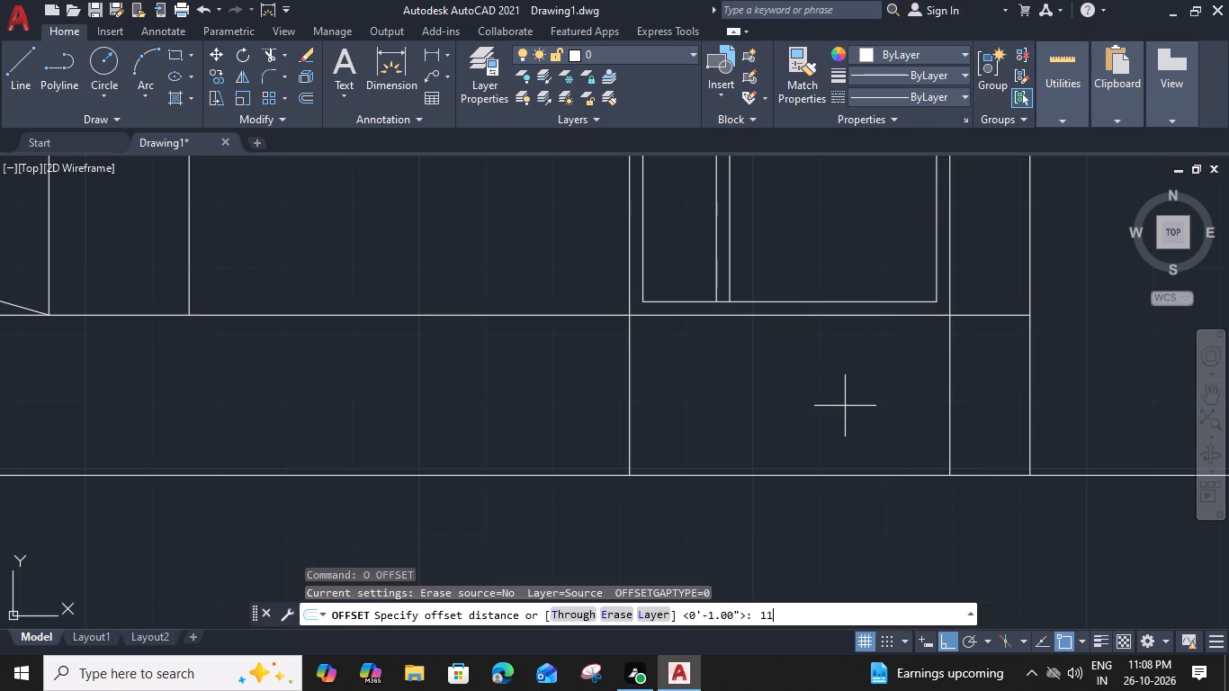
pyautogui.hotkey('shift', '"')
pyautogui.press('Return')
pyautogui.click(841, 446)
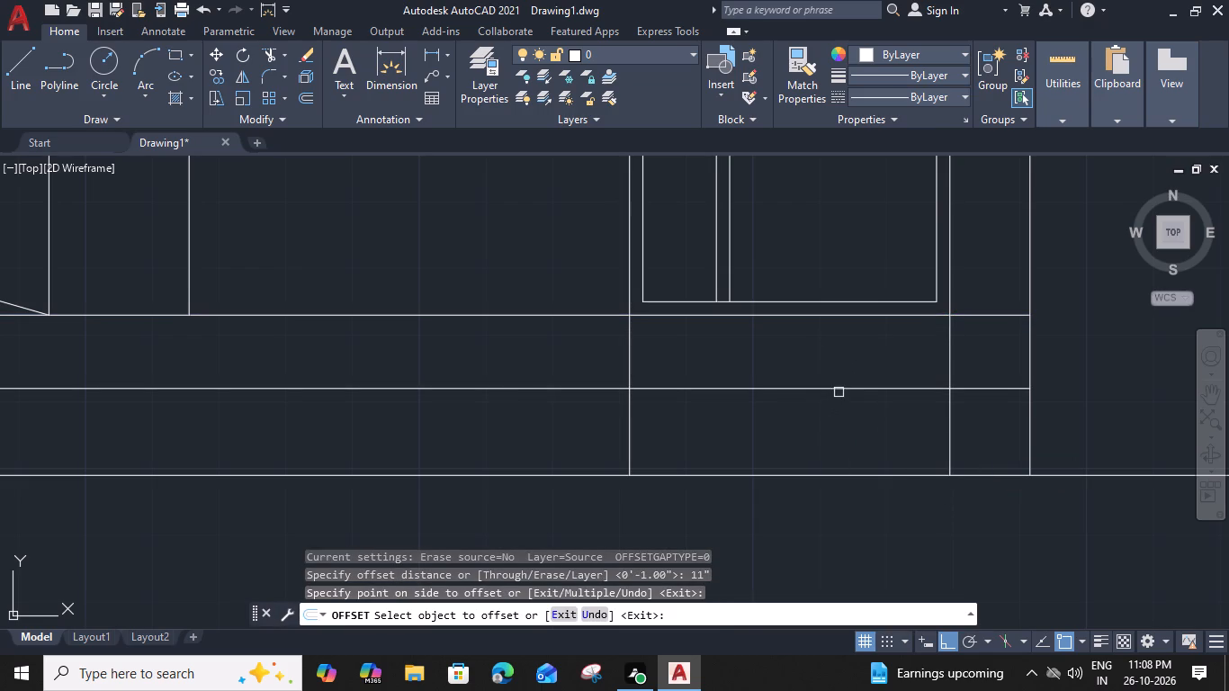
pyautogui.click(839, 388)
pyautogui.click(848, 433)
pyautogui.press('Escape')
# Trim both offset step lines outside the two verticals below the door.
pyautogui.write('TR')
pyautogui.press('space')
pyautogui.click(620, 381)
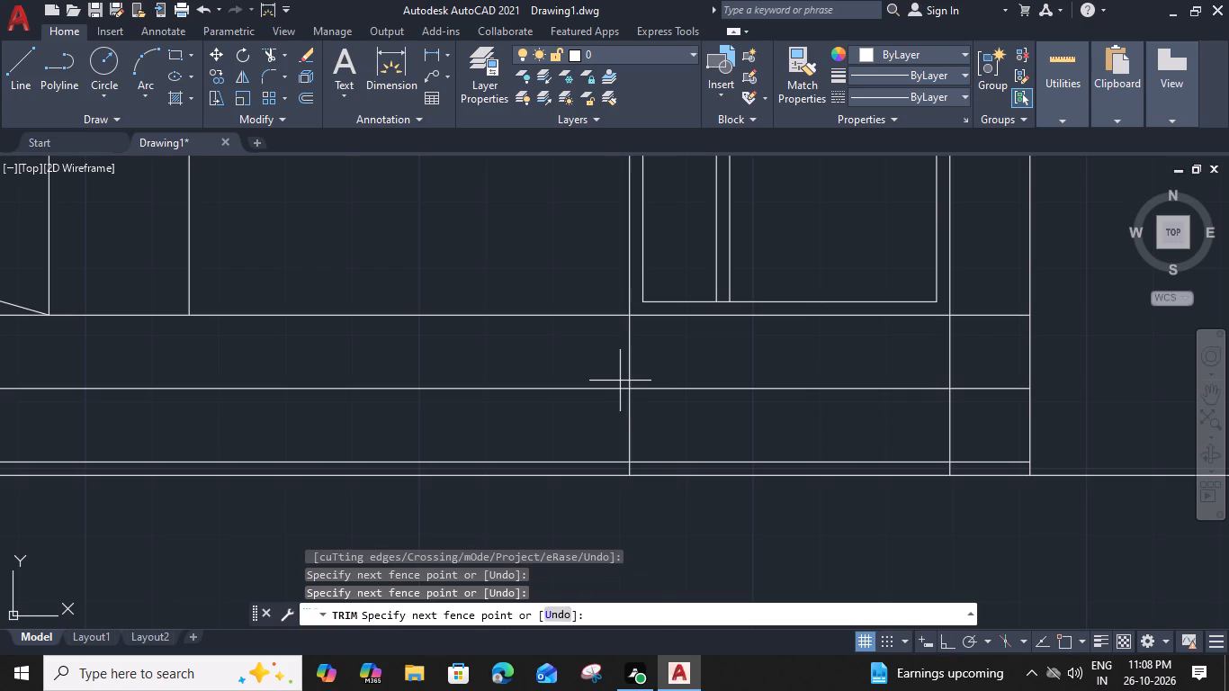
pyautogui.click(614, 469)
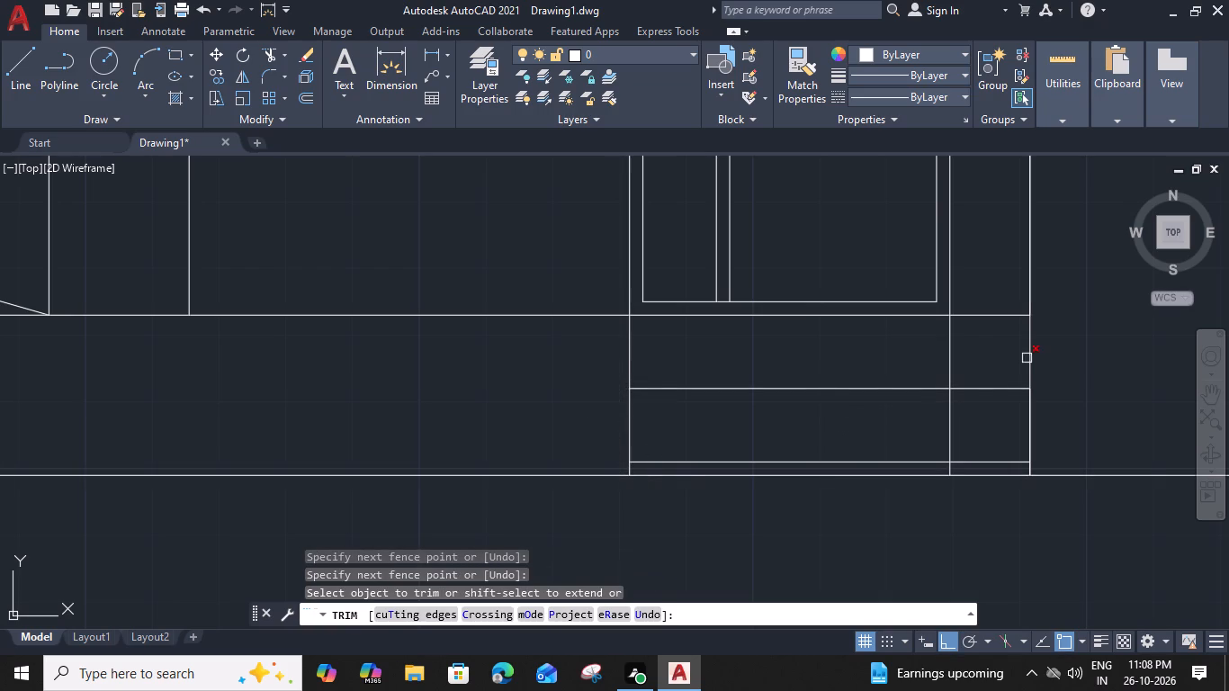
pyautogui.click(1026, 356)
pyautogui.click(1014, 469)
pyautogui.press('Escape')
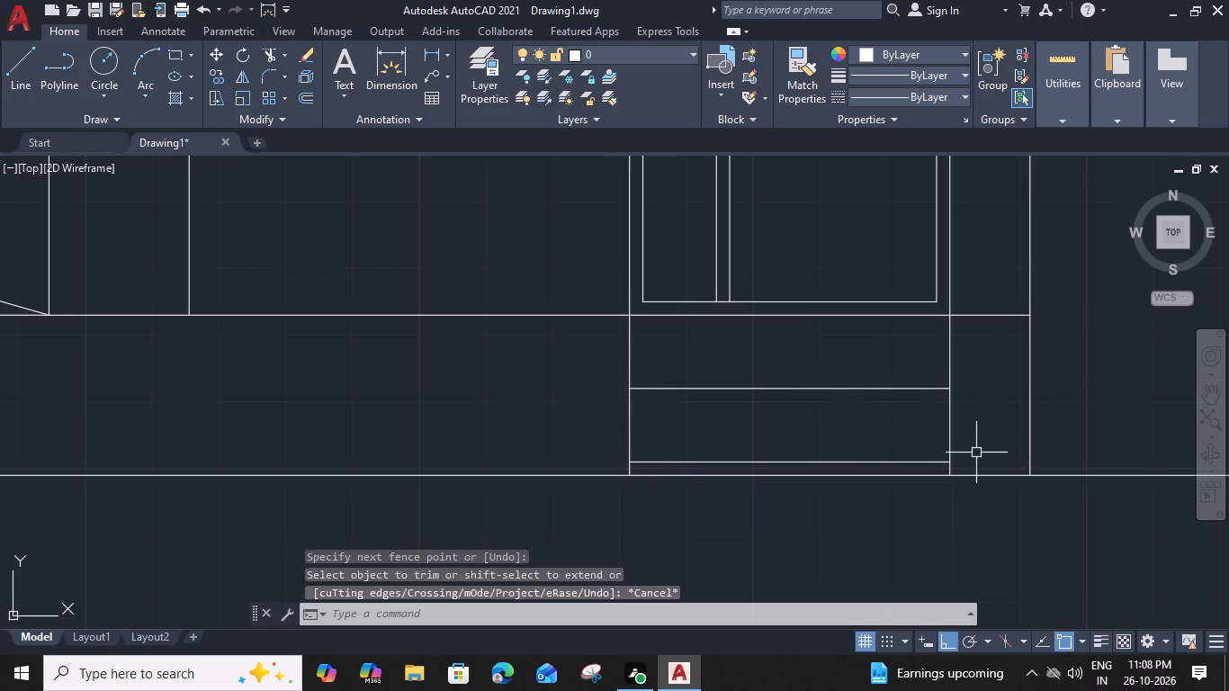
# Offset the upper step line 1" downward and give the copy a dashed ACAD linetype.
pyautogui.click(842, 389)
pyautogui.write('O 1"')
pyautogui.press('Return')
pyautogui.click(849, 440)
pyautogui.press('Escape')
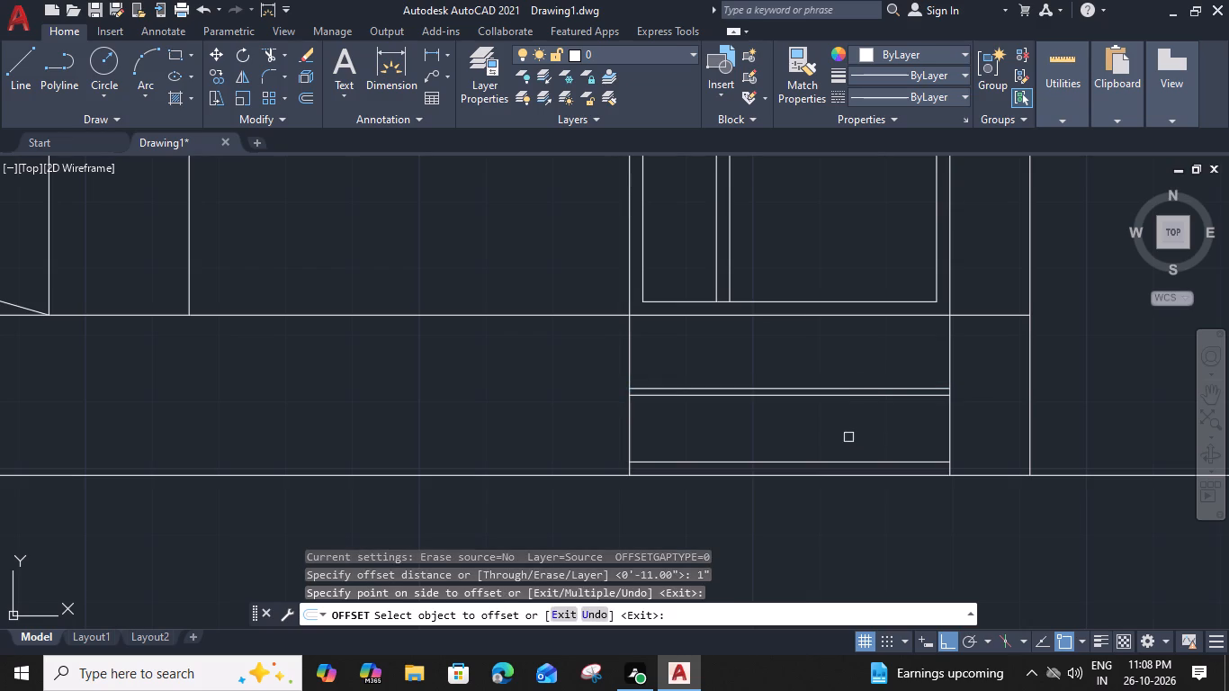
pyautogui.click(848, 395)
pyautogui.click(921, 97)
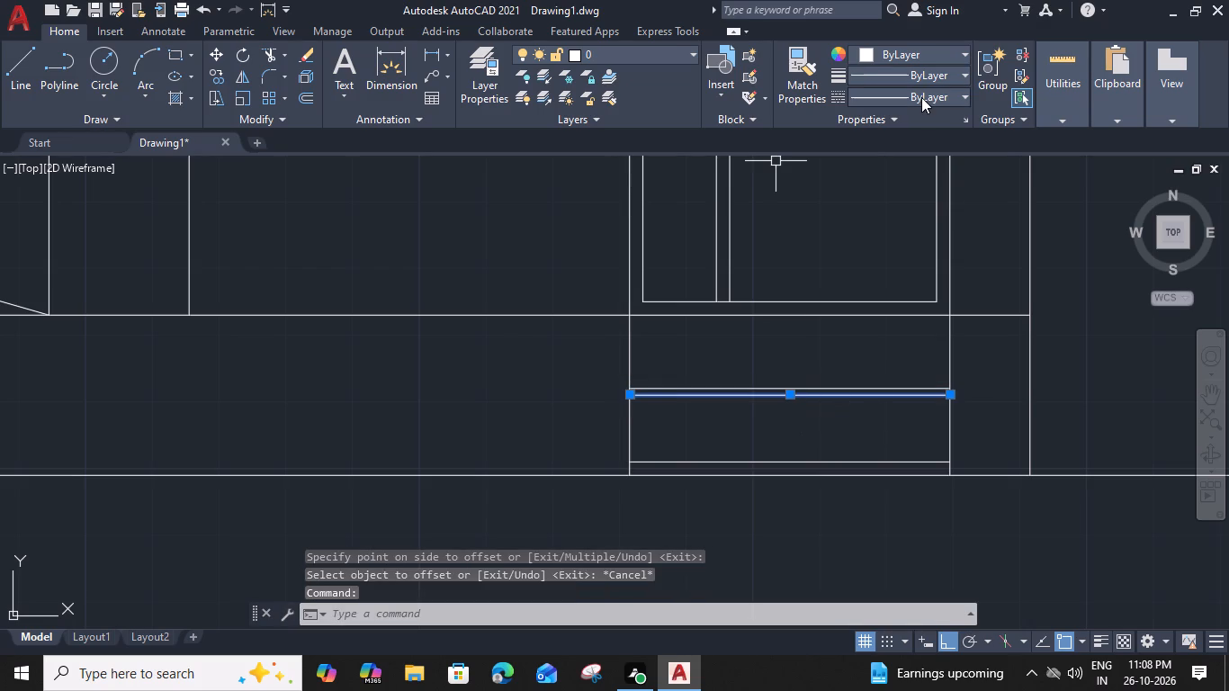
pyautogui.click(930, 164)
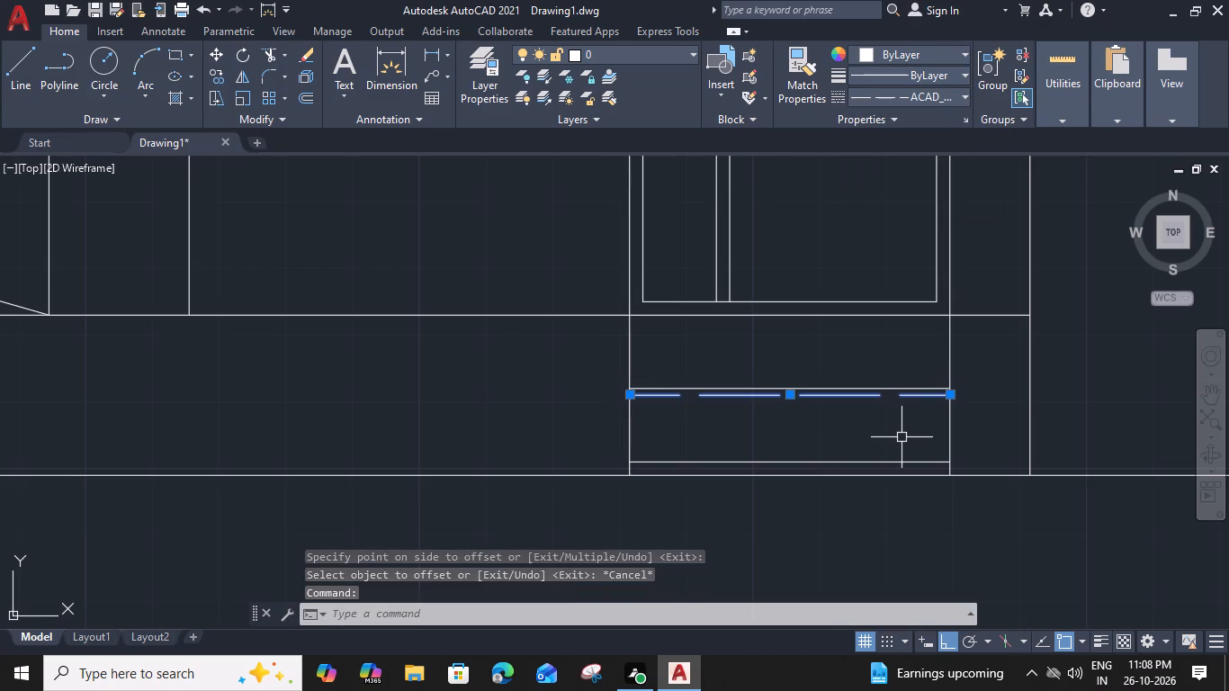
# Offset the dashed line 11" downward and 11" upward to add a dashed line beneath each remaining tread.
pyautogui.write('O')
pyautogui.press('space')
pyautogui.press('1')
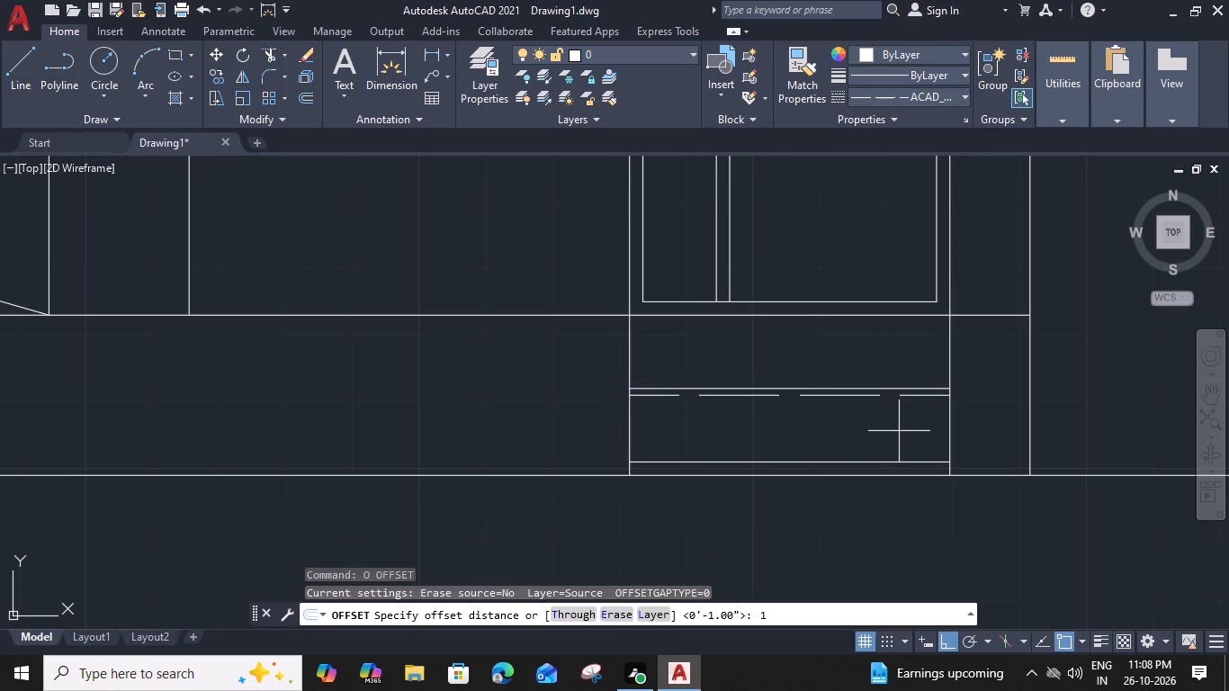
pyautogui.write('1"')
pyautogui.press('Return')
pyautogui.click(909, 461)
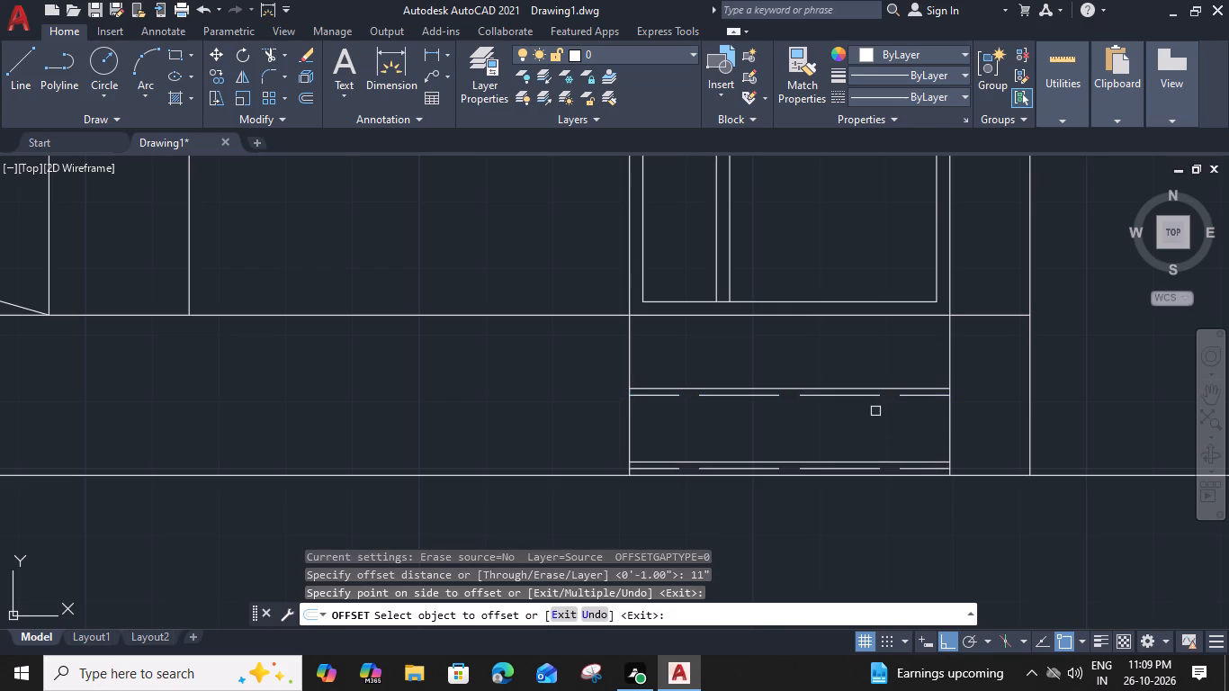
pyautogui.click(871, 400)
pyautogui.click(872, 393)
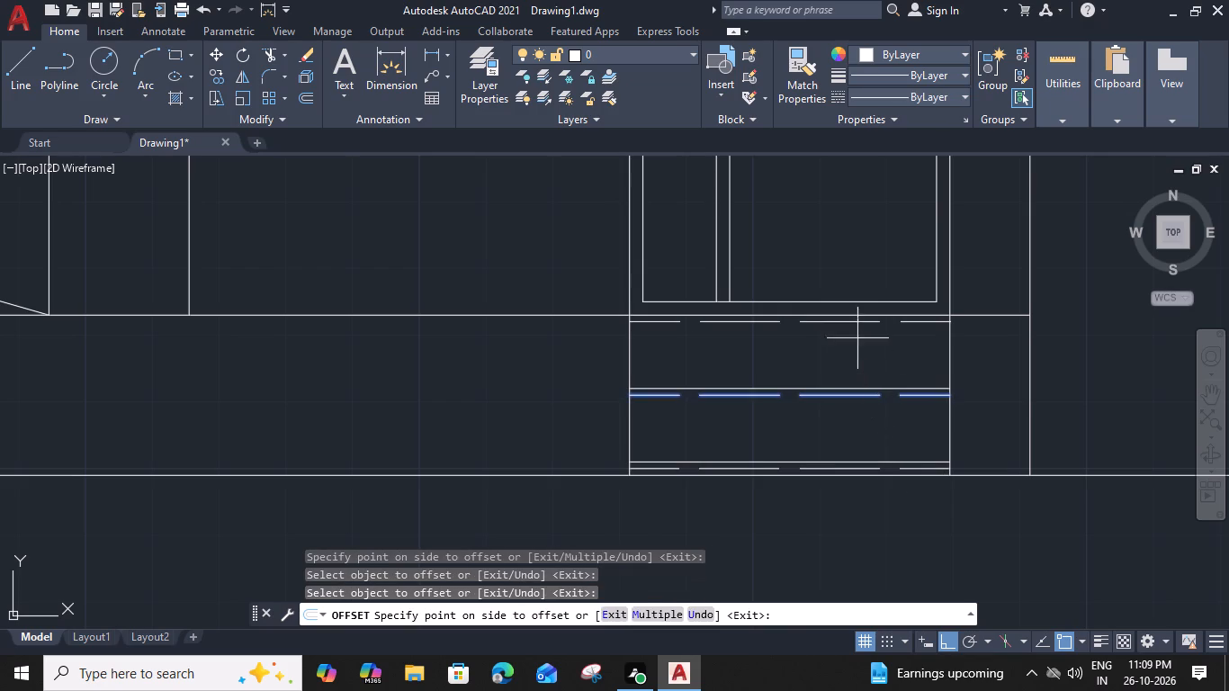
pyautogui.click(857, 338)
pyautogui.press('Escape')
# Draw a small circle as the knob on the ground-floor door's open leaf, just inside its vertical edge.
pyautogui.scroll(-1, 915, 502)
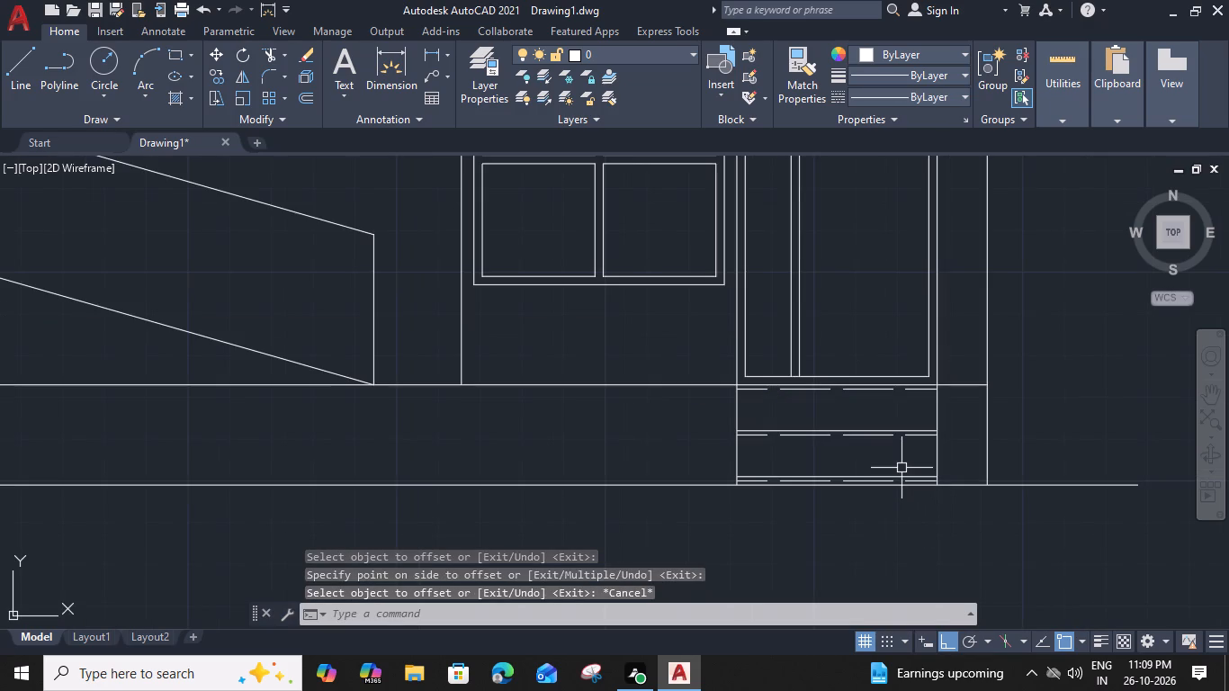
pyautogui.scroll(-1, 910, 514)
pyautogui.moveTo(910, 514); pyautogui.dragTo(926, 495, button='middle')
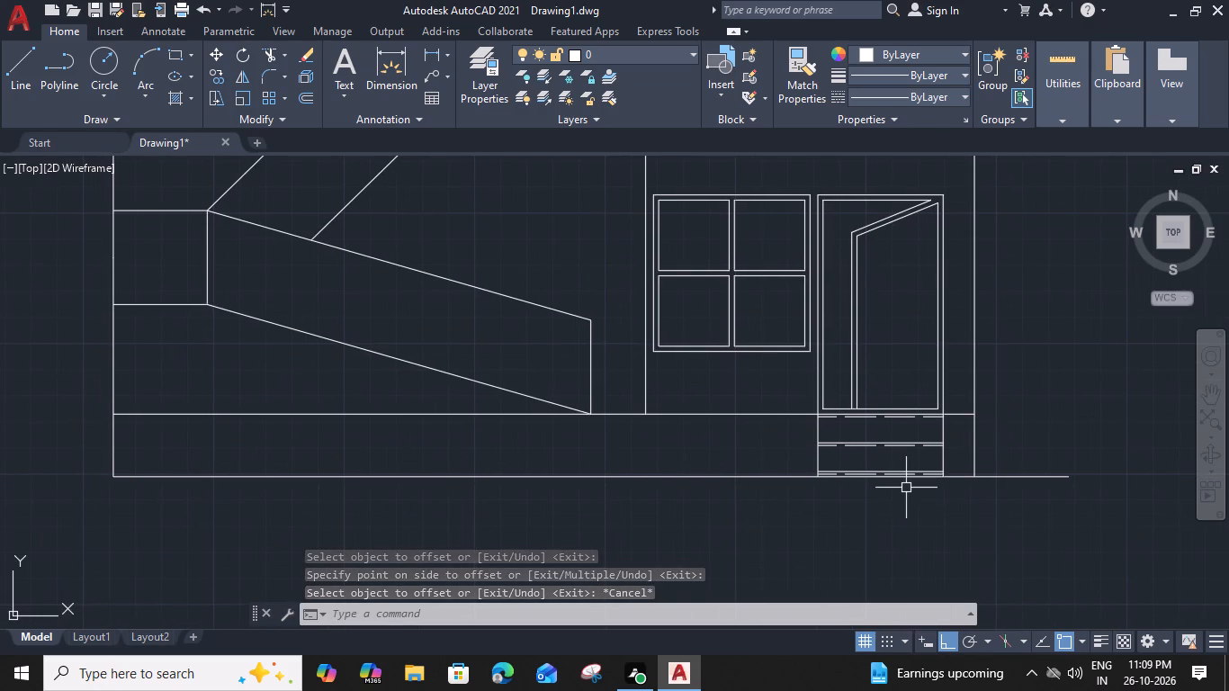
pyautogui.moveTo(740, 499); pyautogui.dragTo(781, 559, button='middle')
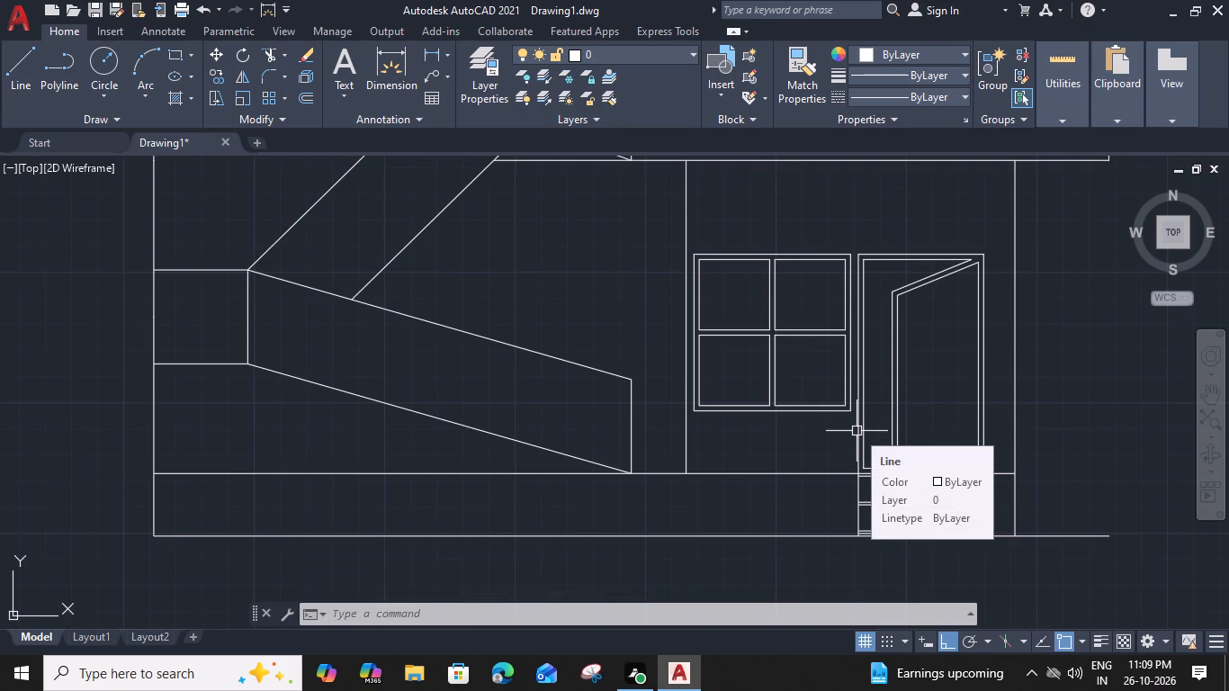
pyautogui.scroll(1, 895, 401)
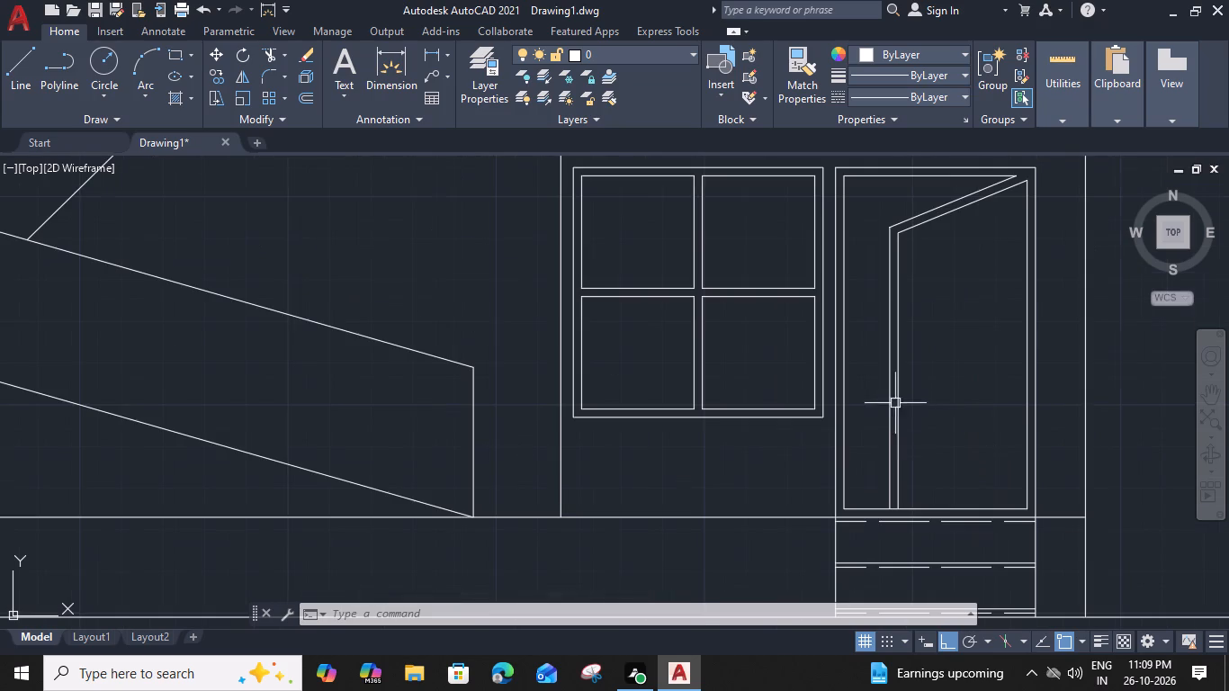
pyautogui.write('C')
pyautogui.press('space')
pyautogui.scroll(1, 911, 396)
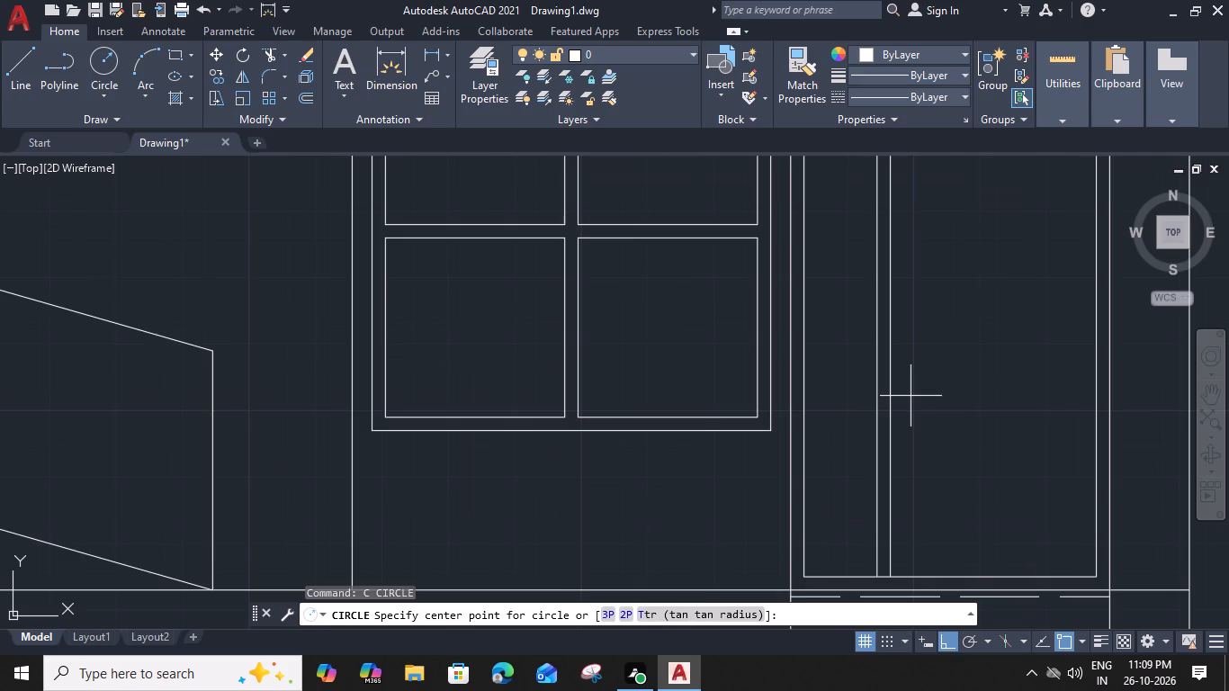
pyautogui.click(911, 396)
pyautogui.click(918, 405)
pyautogui.scroll(2, 934, 388)
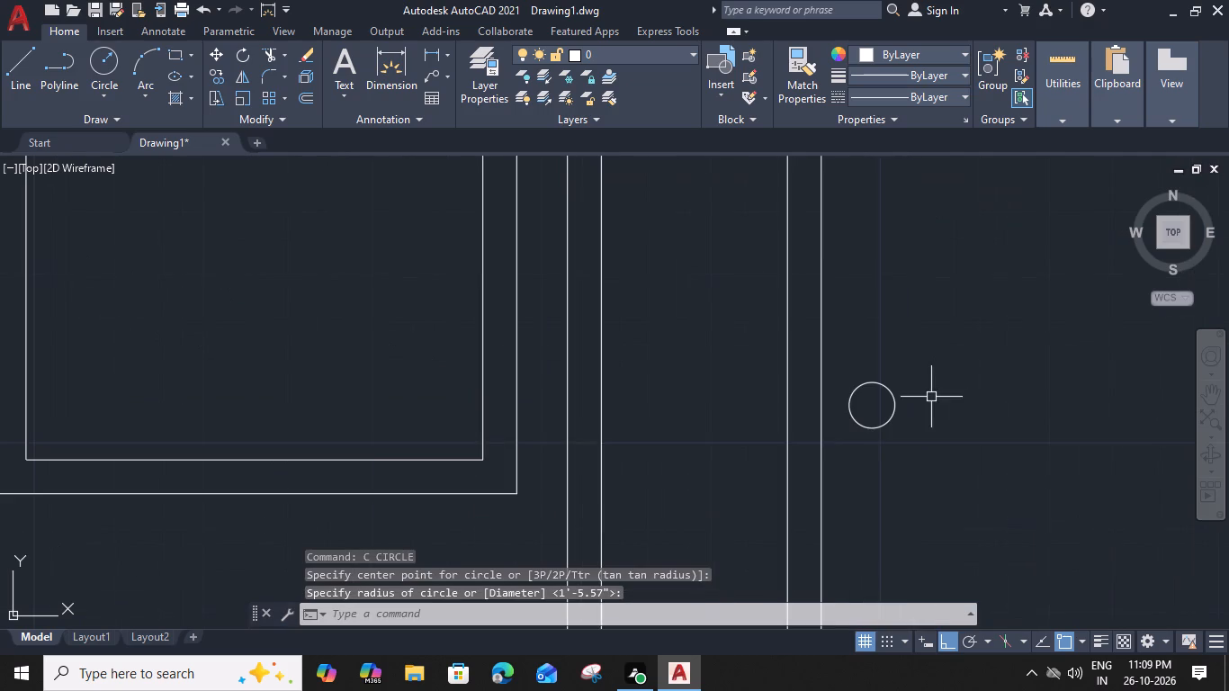
# Offset the knob circle 0.6" outward.
pyautogui.click(894, 417)
pyautogui.press('o')
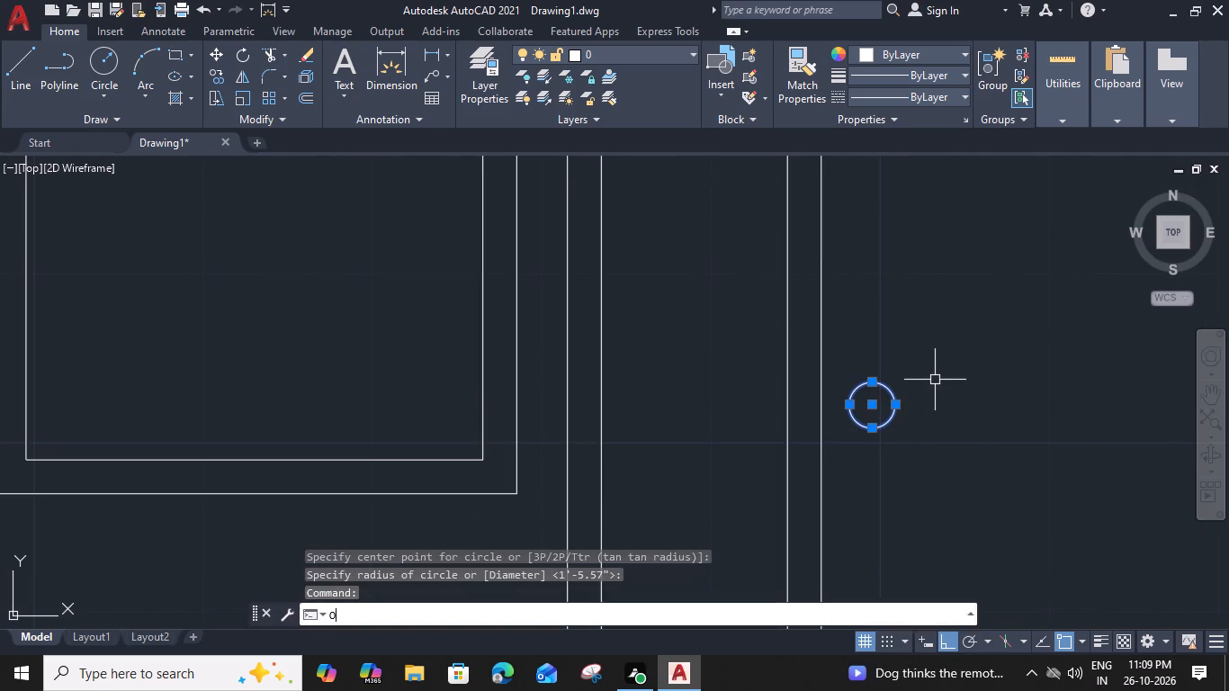
pyautogui.press('space')
pyautogui.press('0')
pyautogui.press('.')
pyautogui.write('6"')
pyautogui.press('Return')
pyautogui.click(947, 398)
pyautogui.press('Escape')
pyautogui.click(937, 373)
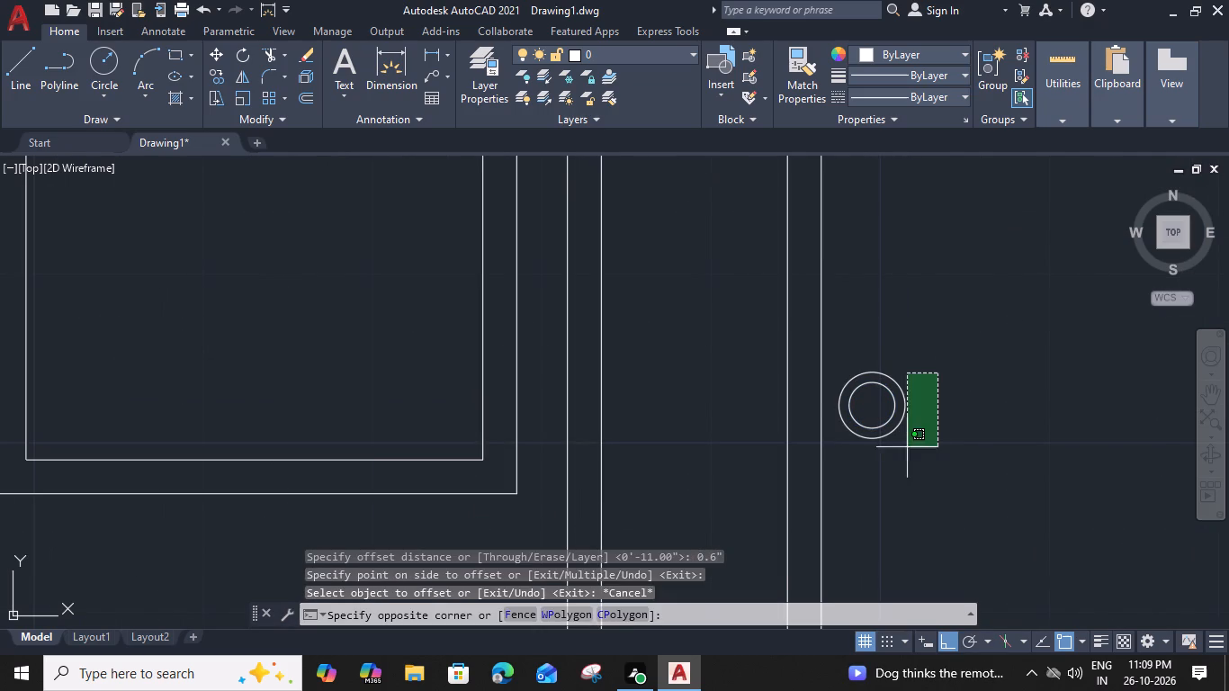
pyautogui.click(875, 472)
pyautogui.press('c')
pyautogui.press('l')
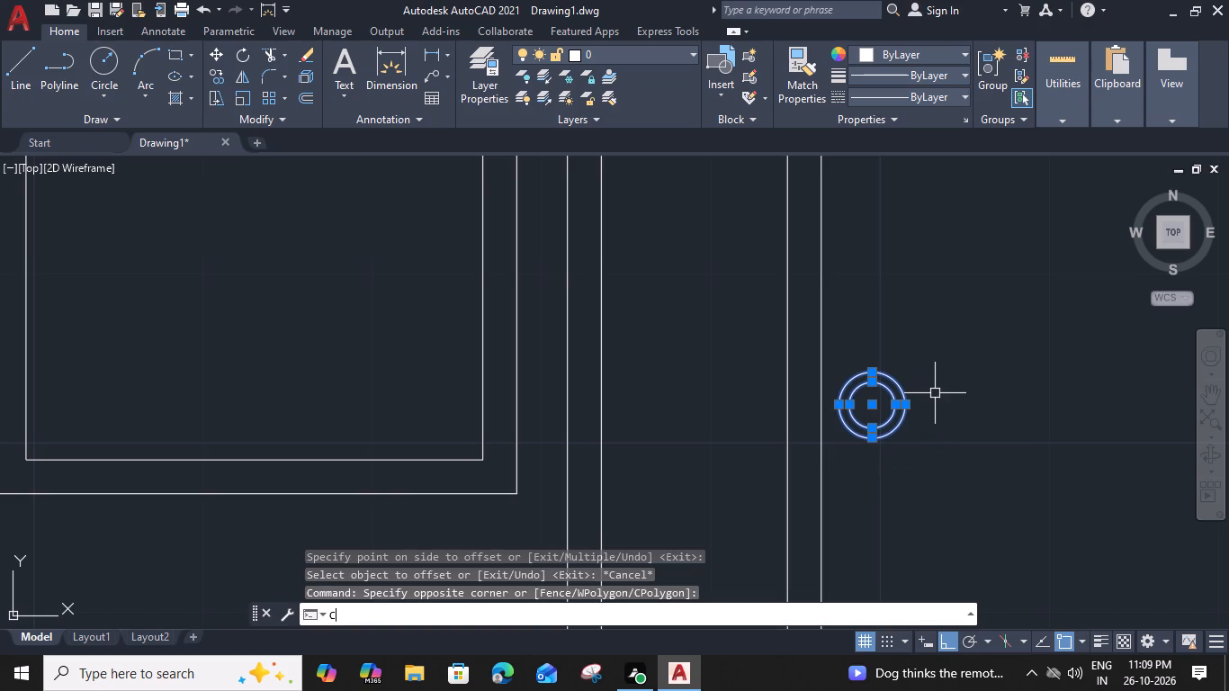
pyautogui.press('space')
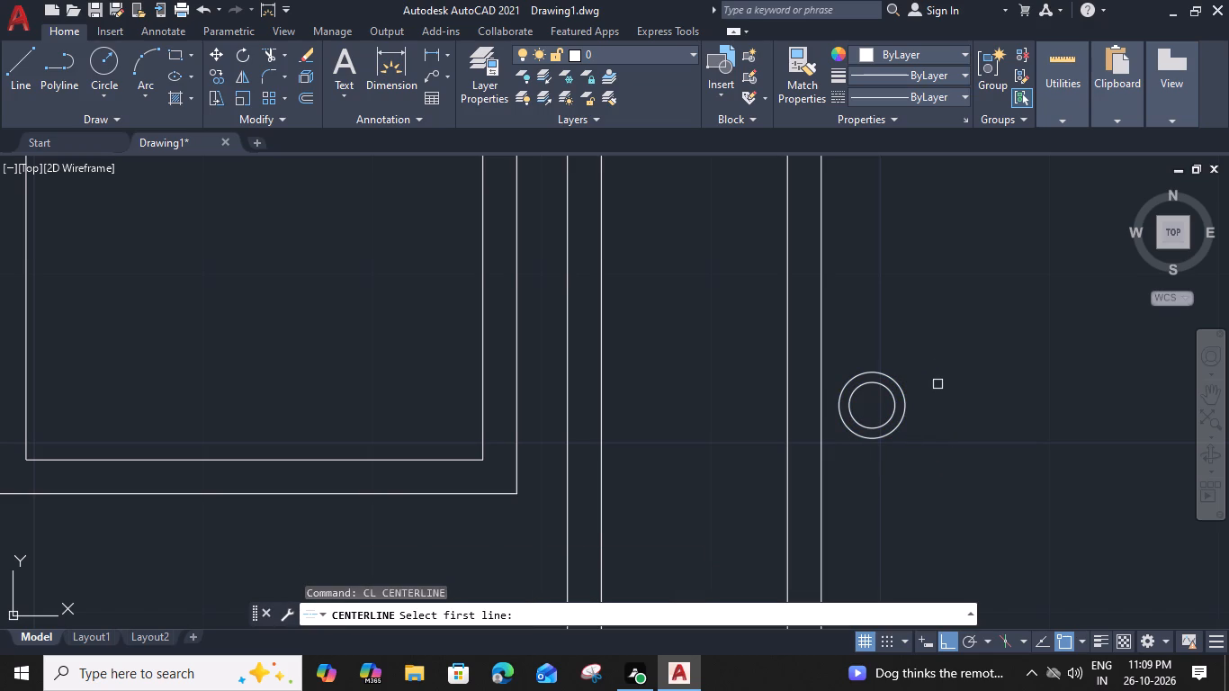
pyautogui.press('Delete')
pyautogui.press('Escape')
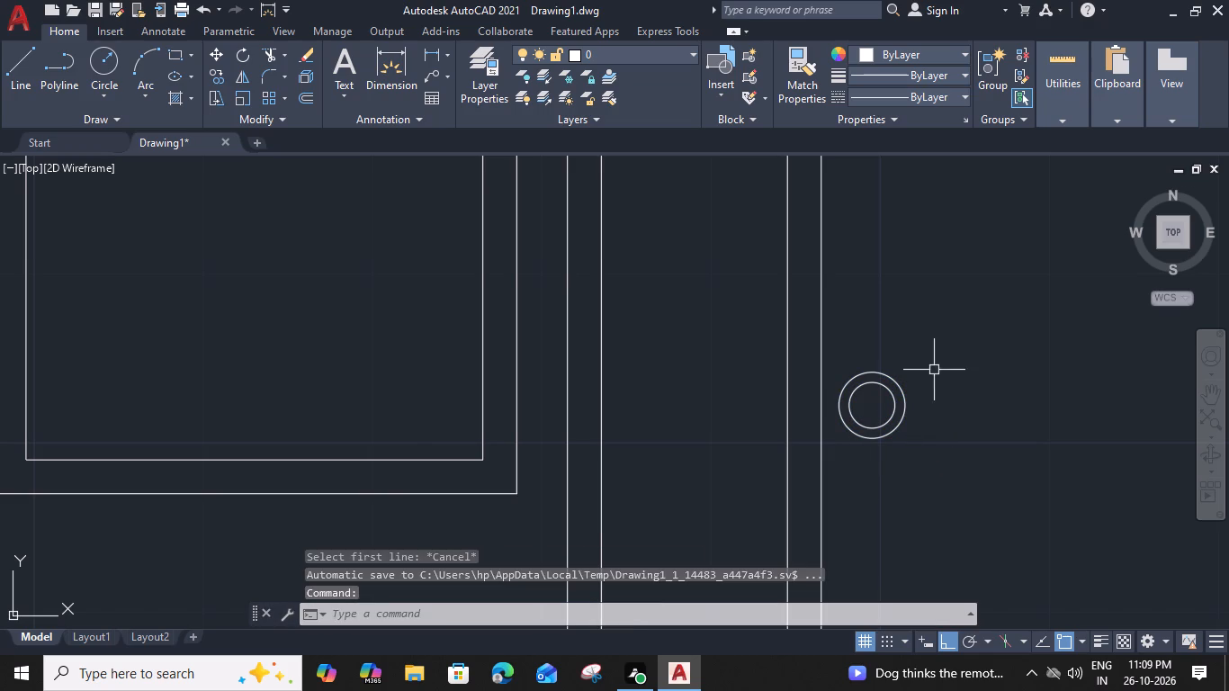
# Group the two concentric knob circles.
pyautogui.click(933, 367)
pyautogui.click(883, 460)
pyautogui.write('G')
pyautogui.press('space')
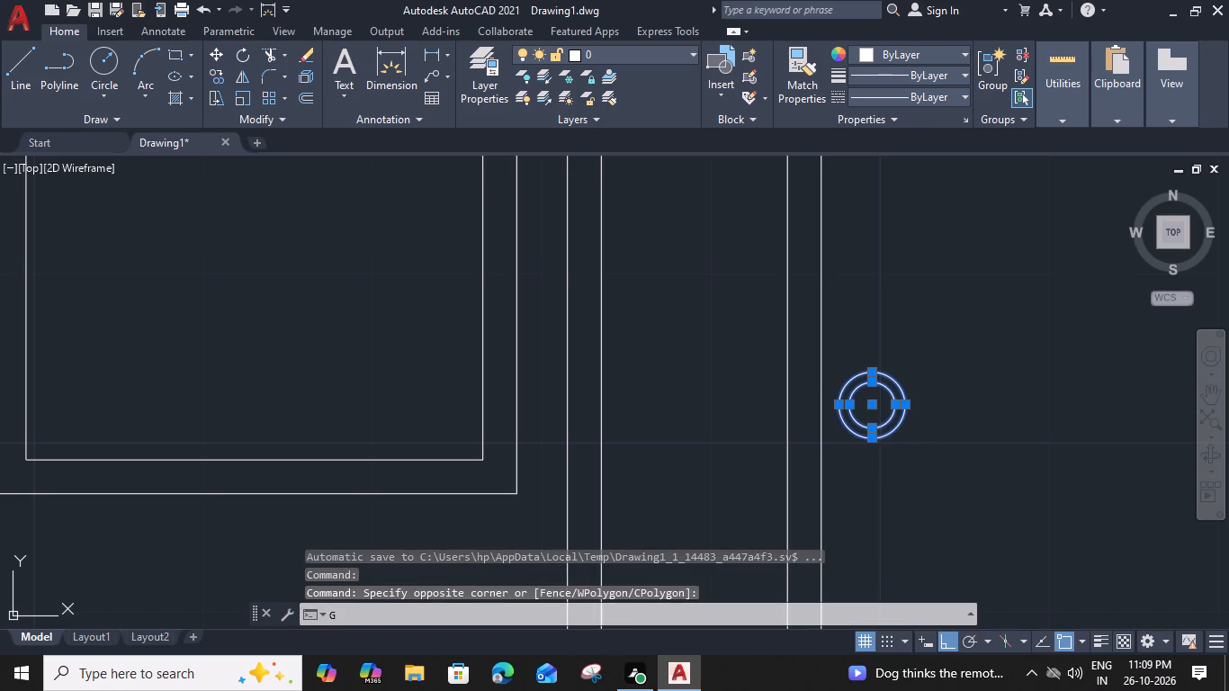
# Copy the knob group from the ground-floor door leaf's inner upper corner to the matching corner of the first-floor door leaf.
pyautogui.click(913, 367)
pyautogui.click(881, 463)
pyautogui.press('c')
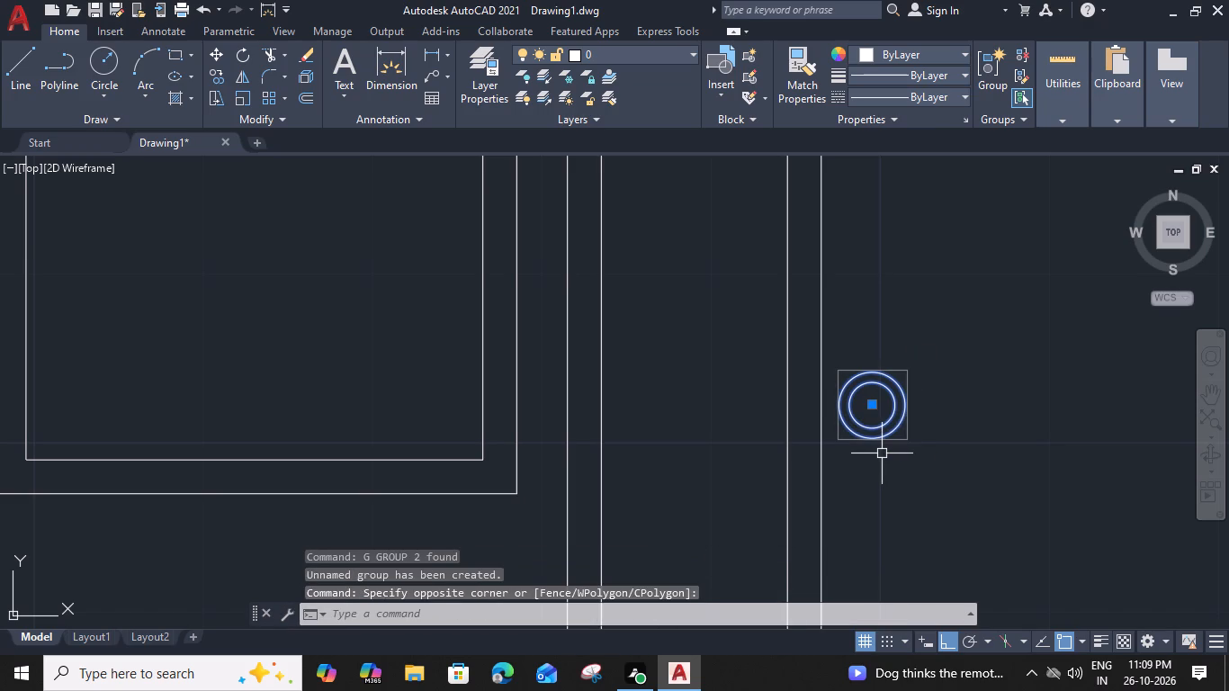
pyautogui.write('O')
pyautogui.press('space')
pyautogui.scroll(-3, 888, 446)
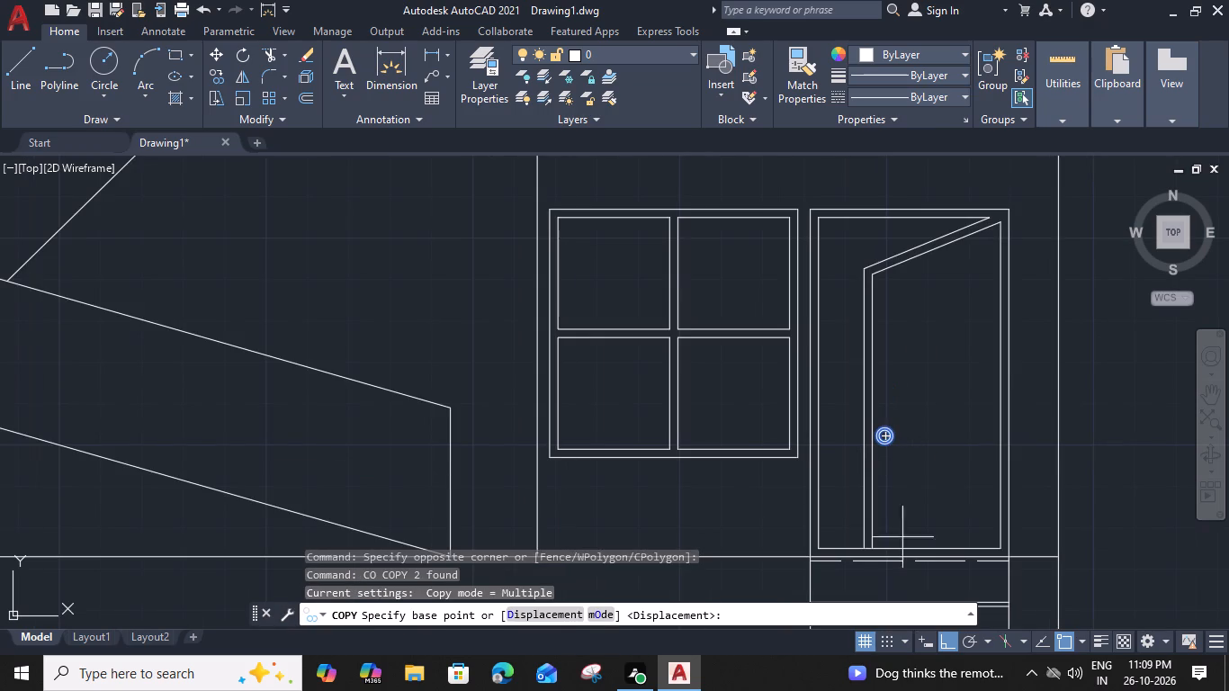
pyautogui.scroll(2, 871, 273)
pyautogui.click(872, 278)
pyautogui.scroll(-4, 873, 267)
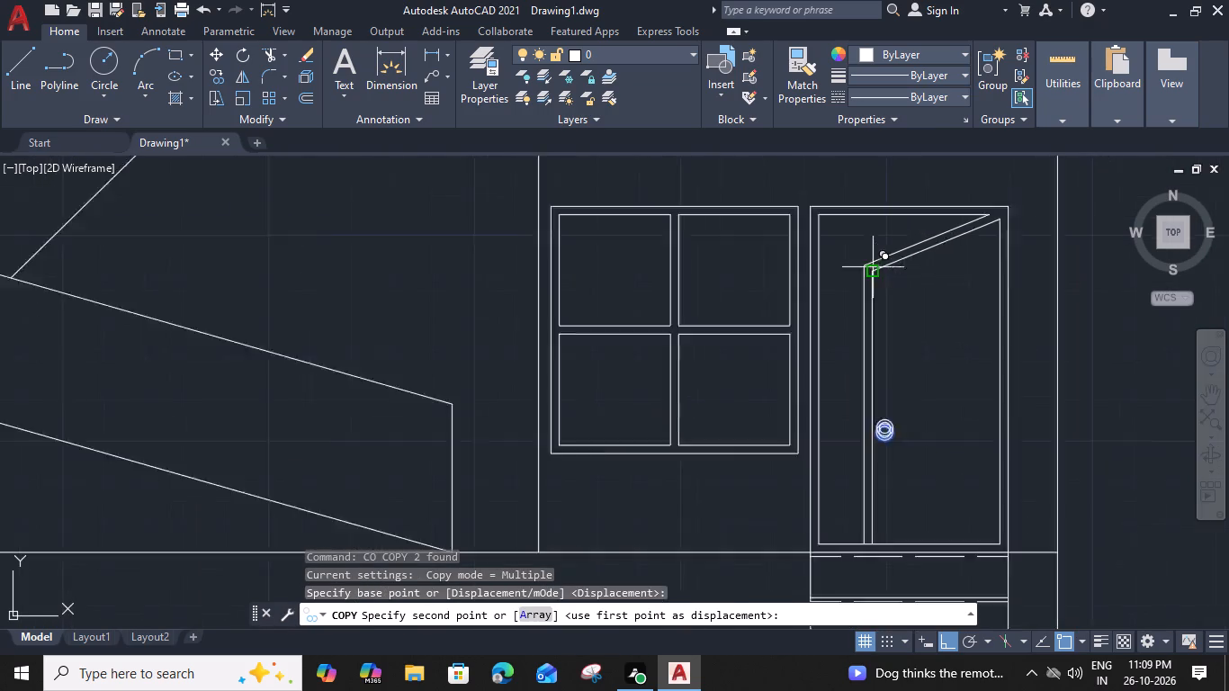
pyautogui.scroll(-1, 873, 267)
pyautogui.moveTo(876, 269); pyautogui.dragTo(875, 444, button='middle')
pyautogui.scroll(4, 858, 315)
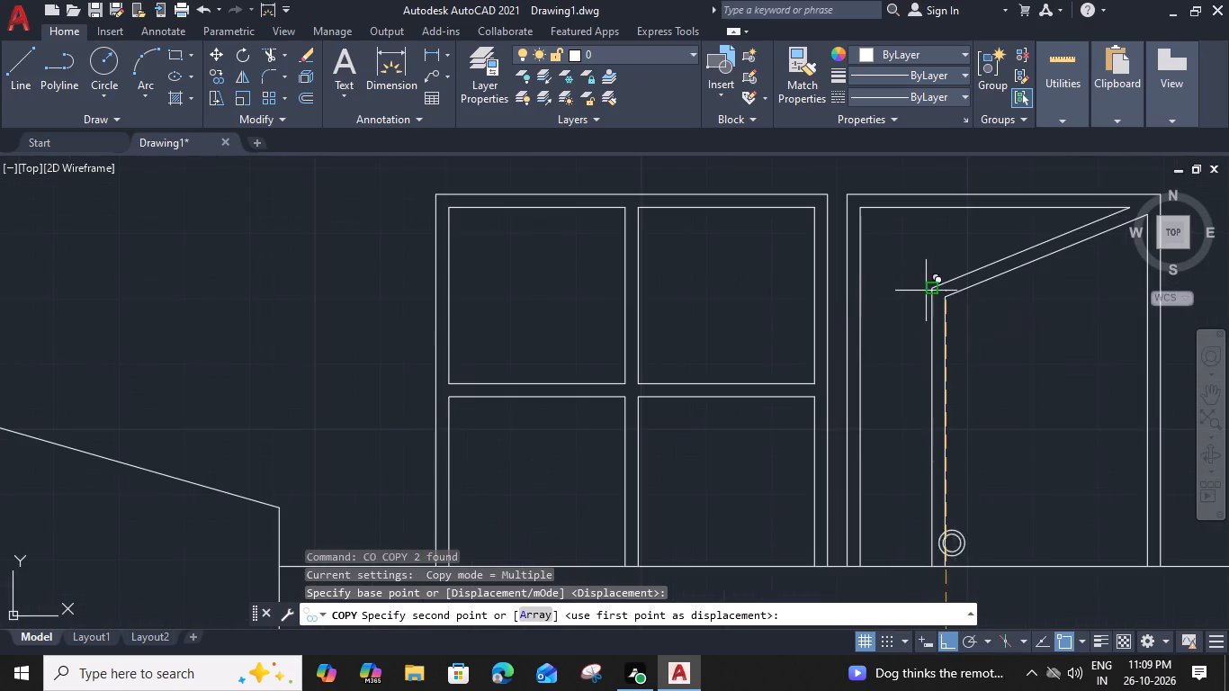
pyautogui.click(946, 301)
pyautogui.press('Escape')
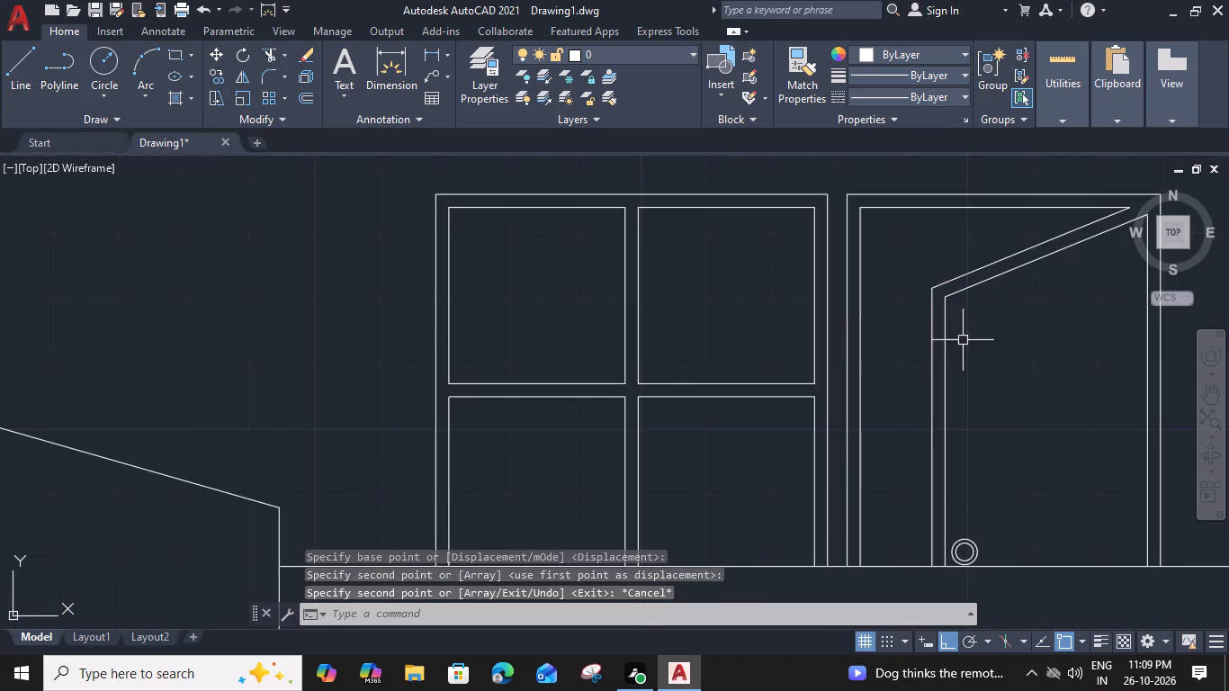
# Hatch the plinth on both sides of the entrance steps with the AR-B816 brick pattern.
pyautogui.scroll(-3, 1054, 406)
pyautogui.moveTo(1060, 462); pyautogui.dragTo(1001, 276, button='middle')
pyautogui.scroll(-2, 1004, 358)
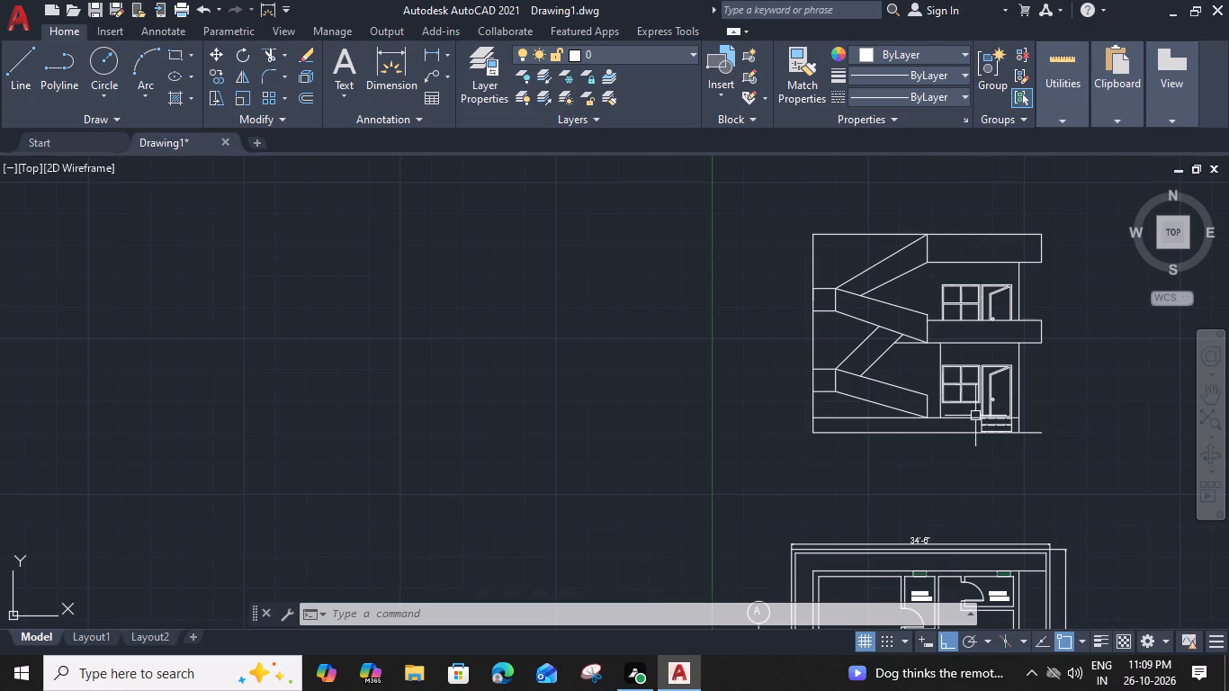
pyautogui.moveTo(962, 417); pyautogui.dragTo(925, 422, button='middle')
pyautogui.write('H')
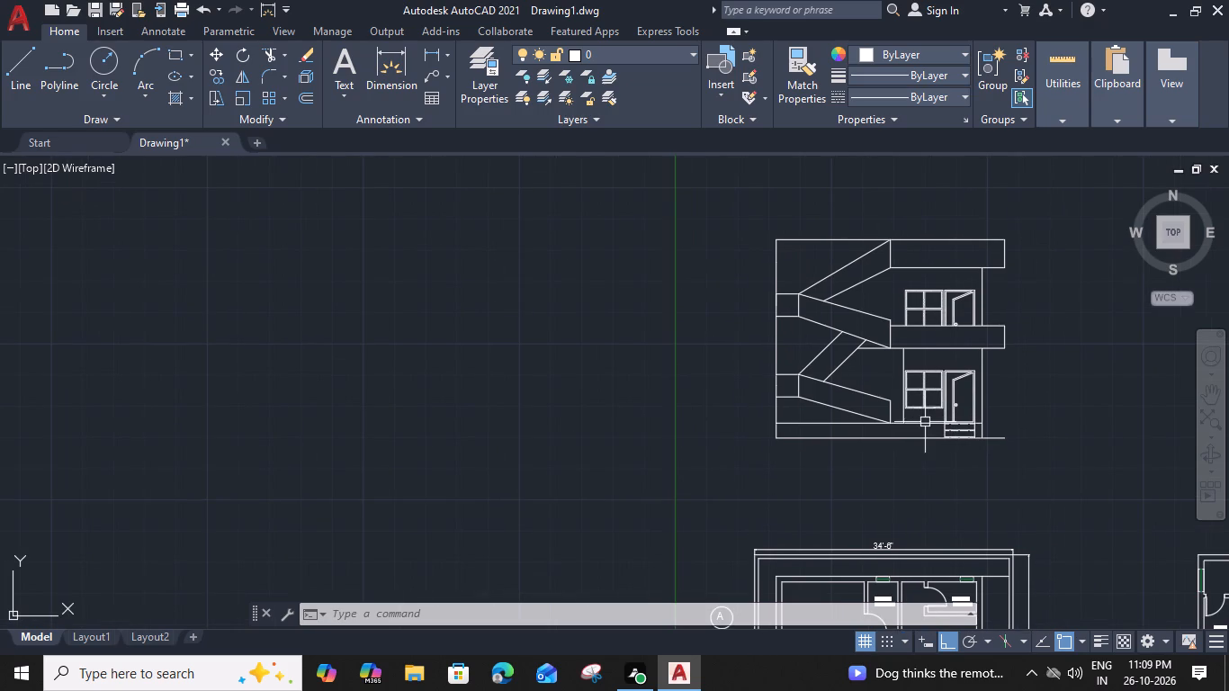
pyautogui.press('space')
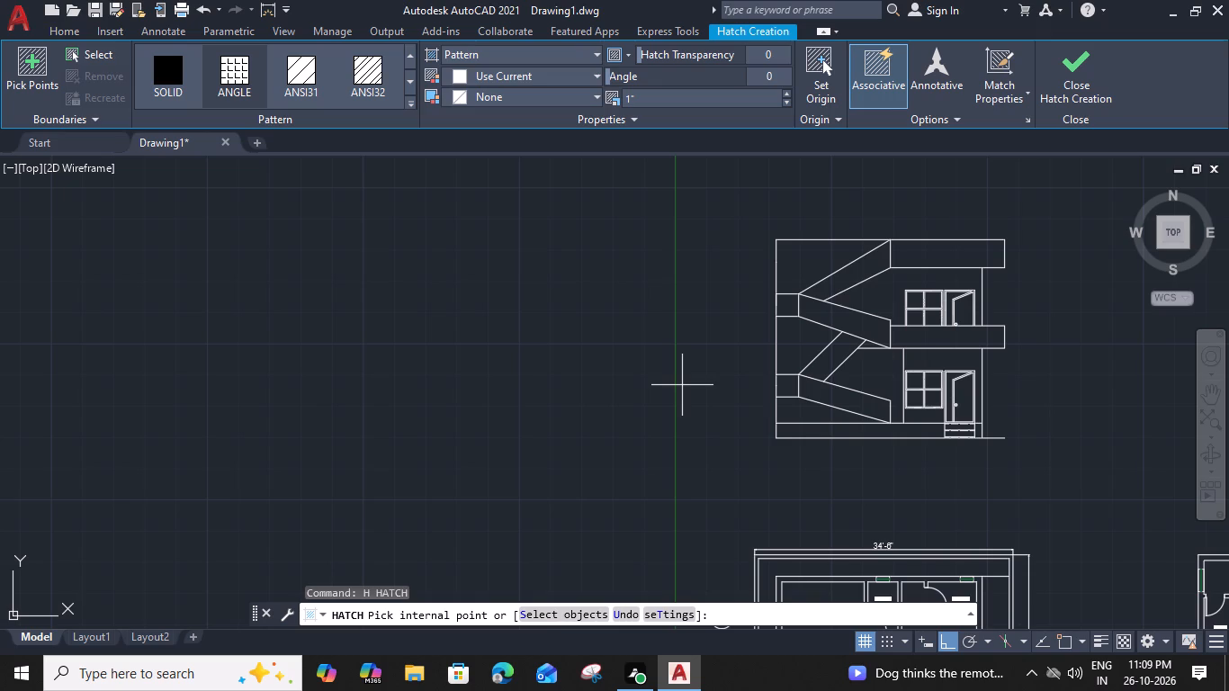
pyautogui.click(408, 105)
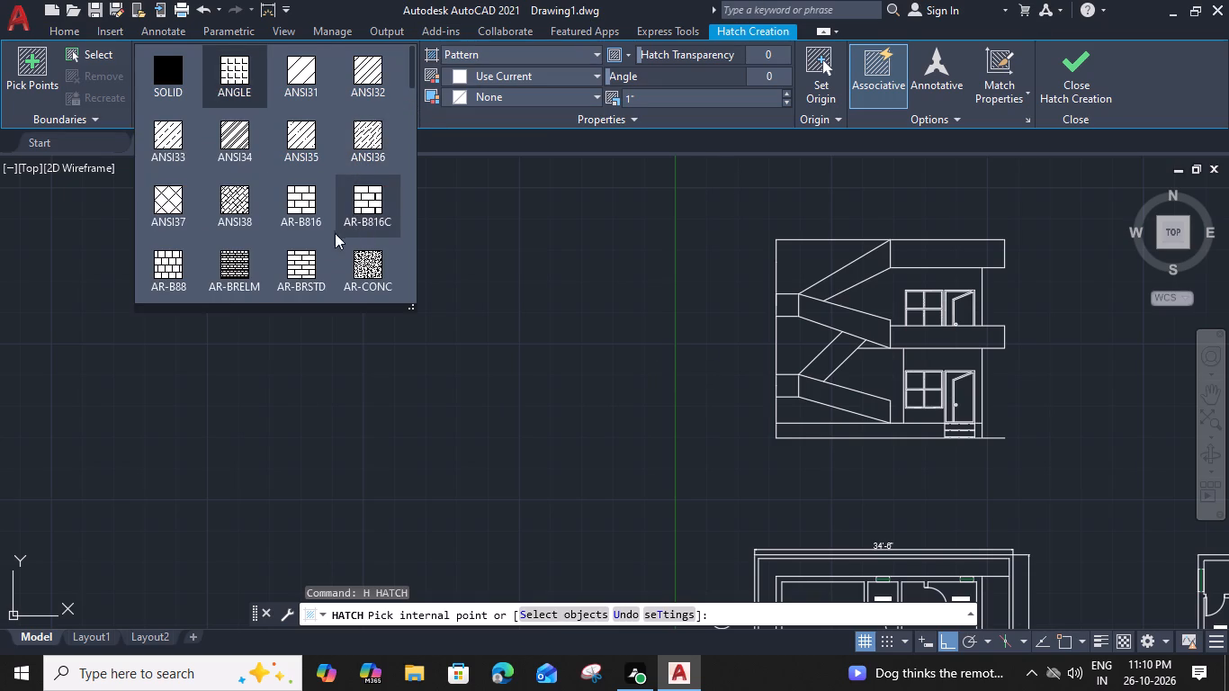
pyautogui.click(300, 211)
pyautogui.scroll(3, 904, 435)
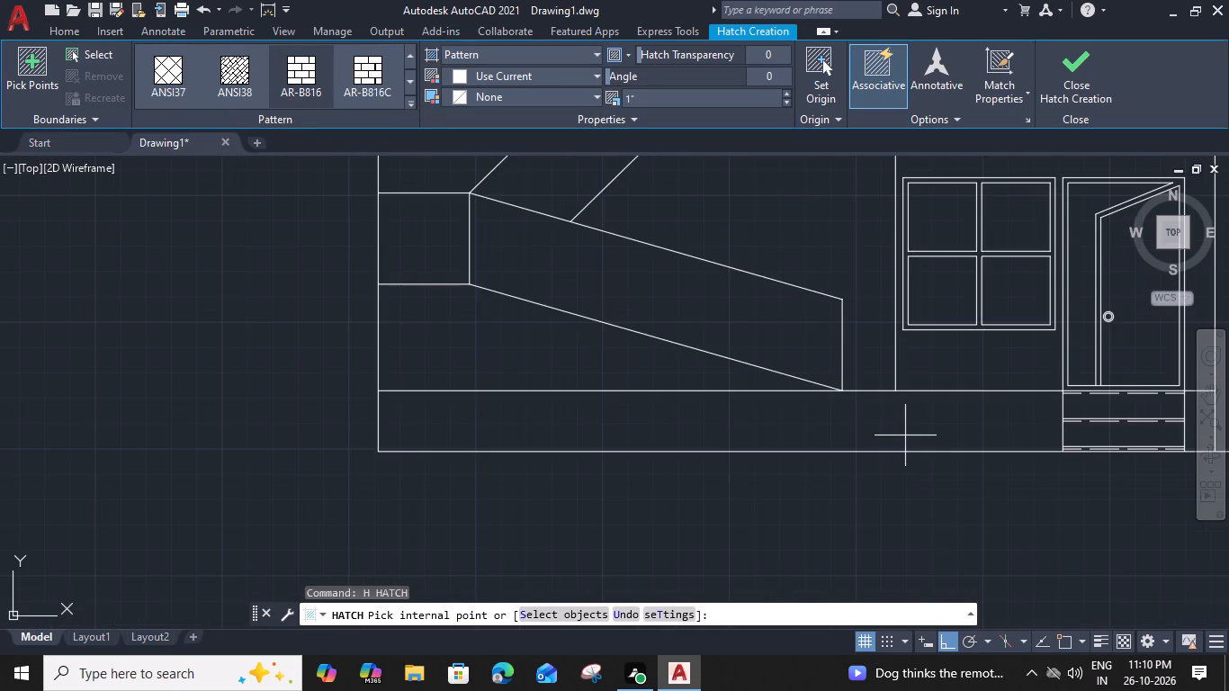
pyautogui.click(909, 431)
pyautogui.moveTo(964, 462); pyautogui.dragTo(788, 440, button='middle')
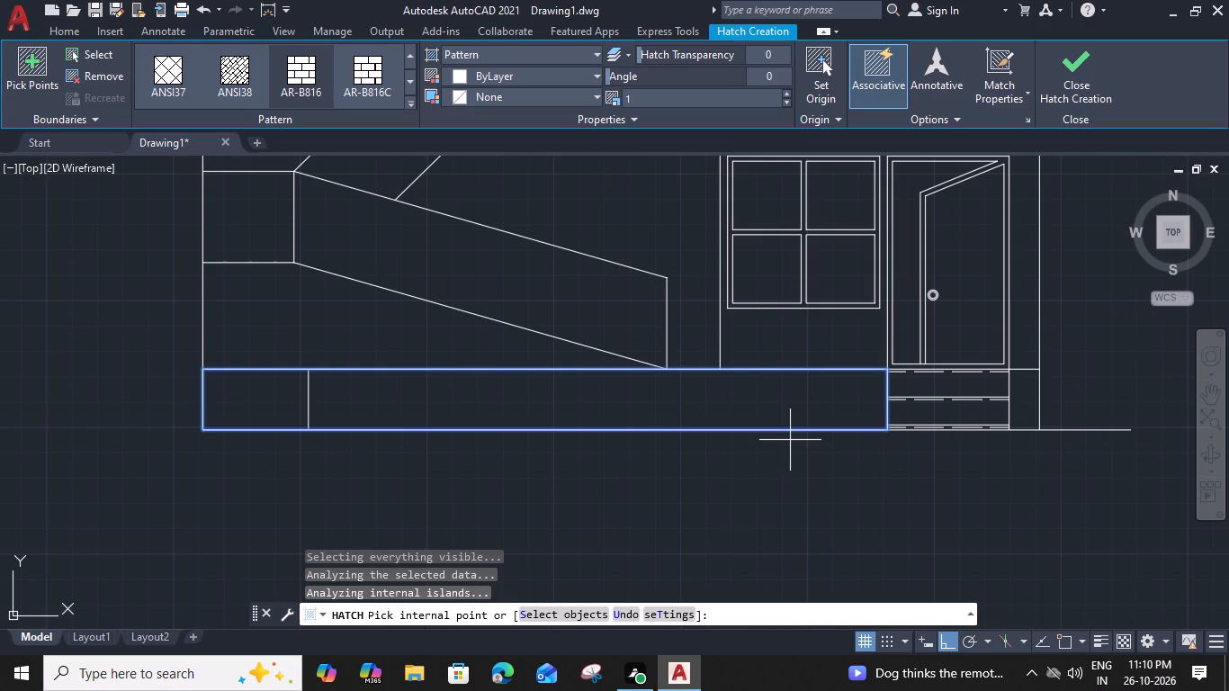
pyautogui.click(1033, 398)
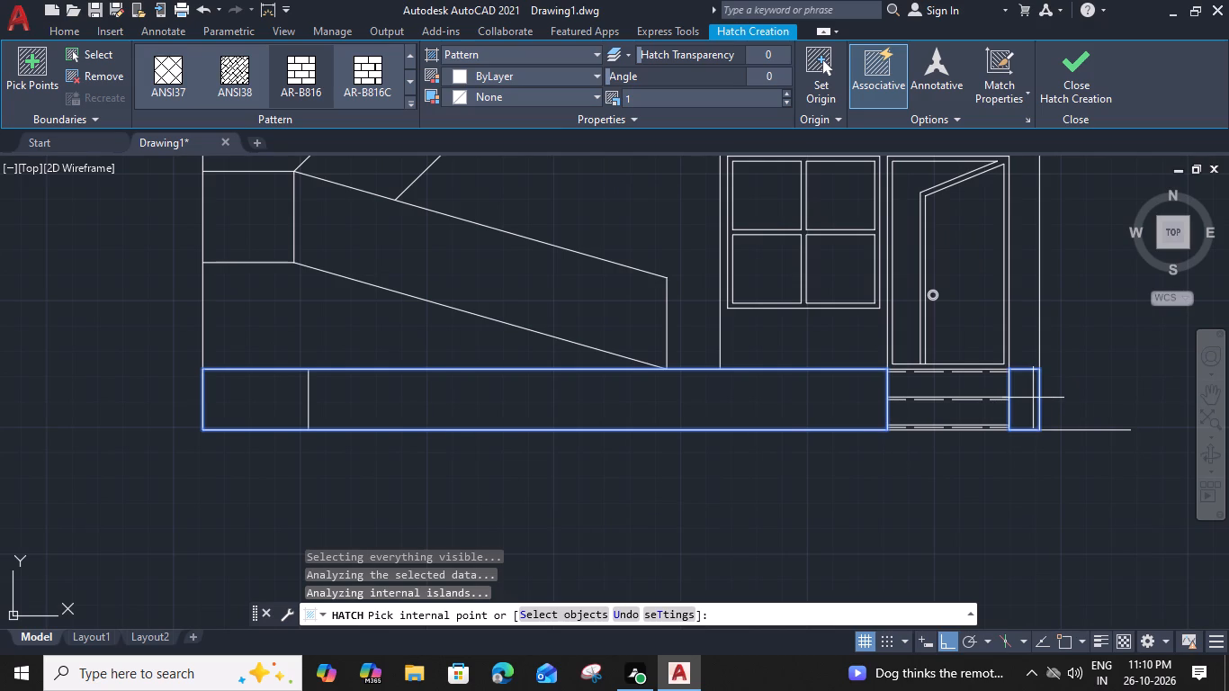
# Set the plinth hatch scale to 0.03 and finish the hatch.
pyautogui.click(746, 102)
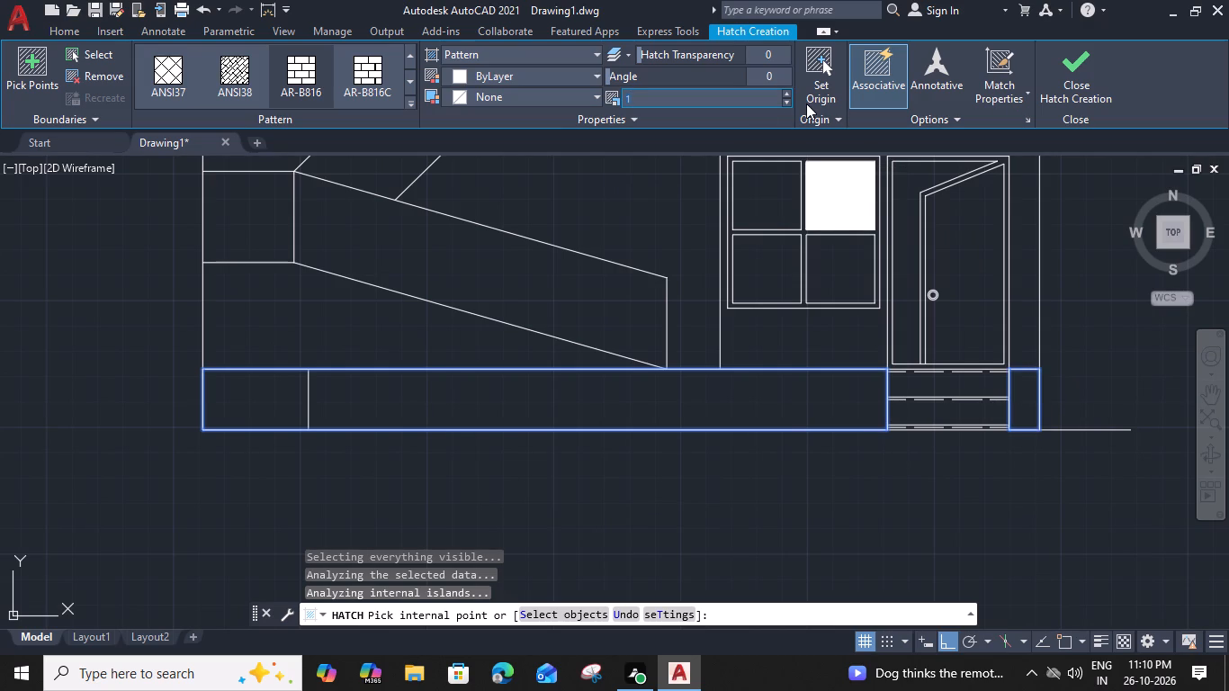
pyautogui.write('0.')
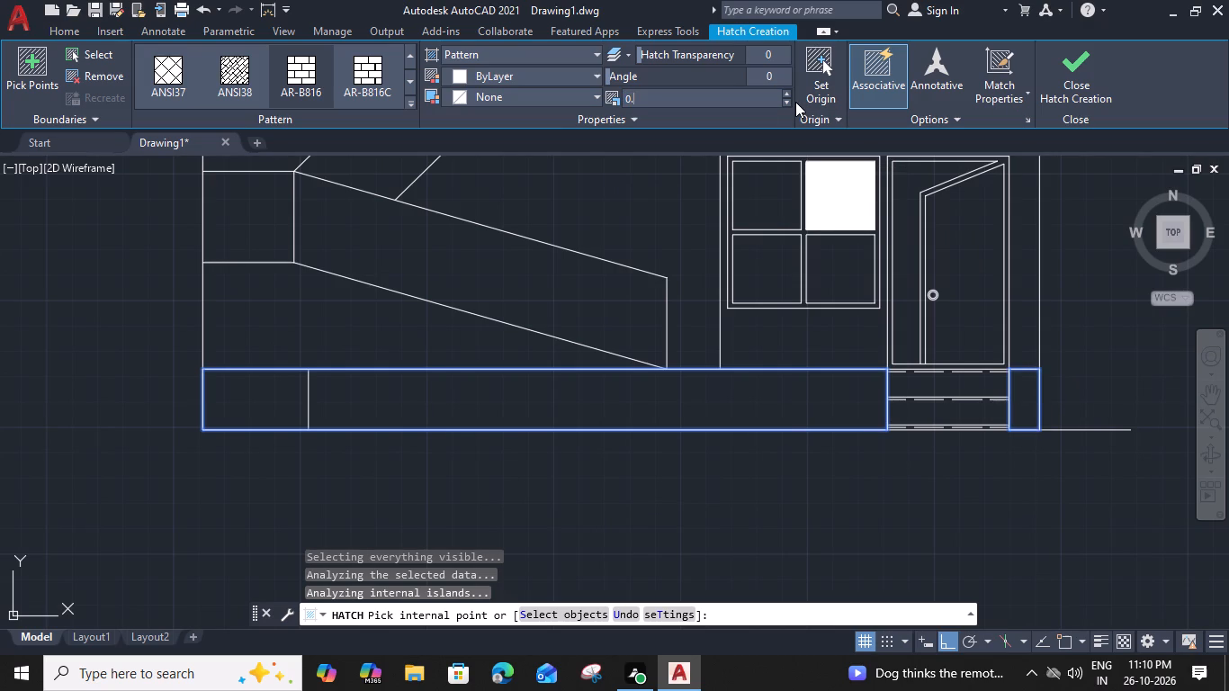
pyautogui.write('2"')
pyautogui.press('Return')
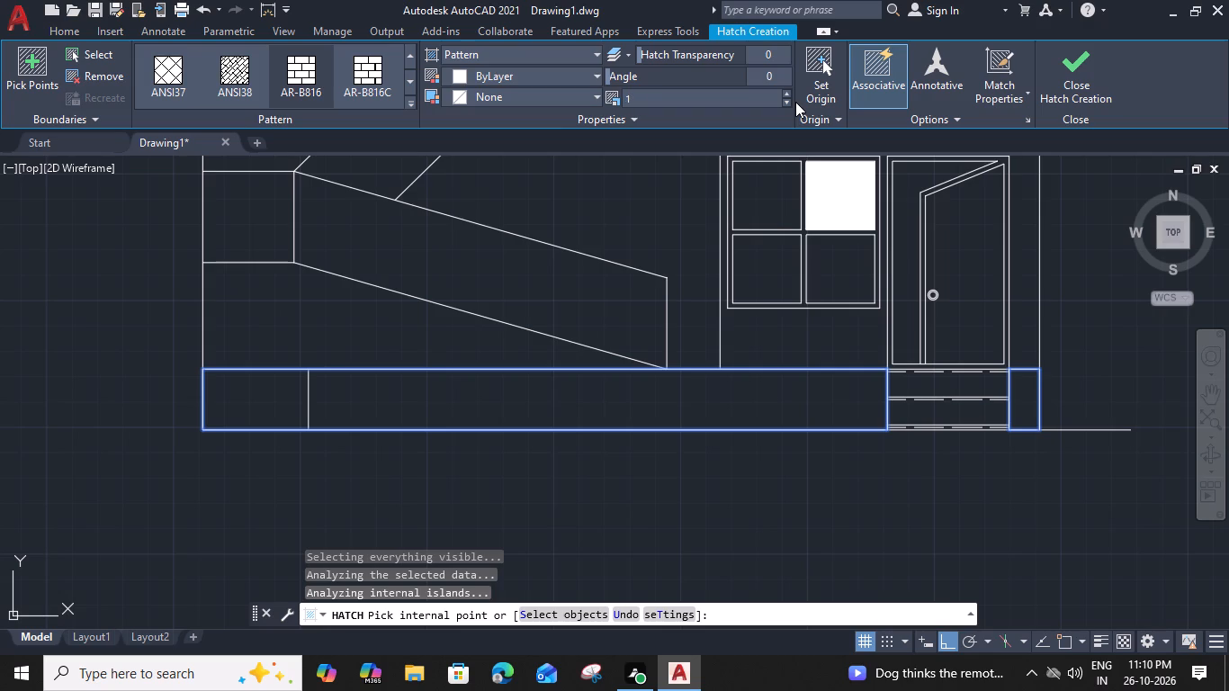
pyautogui.click(787, 104)
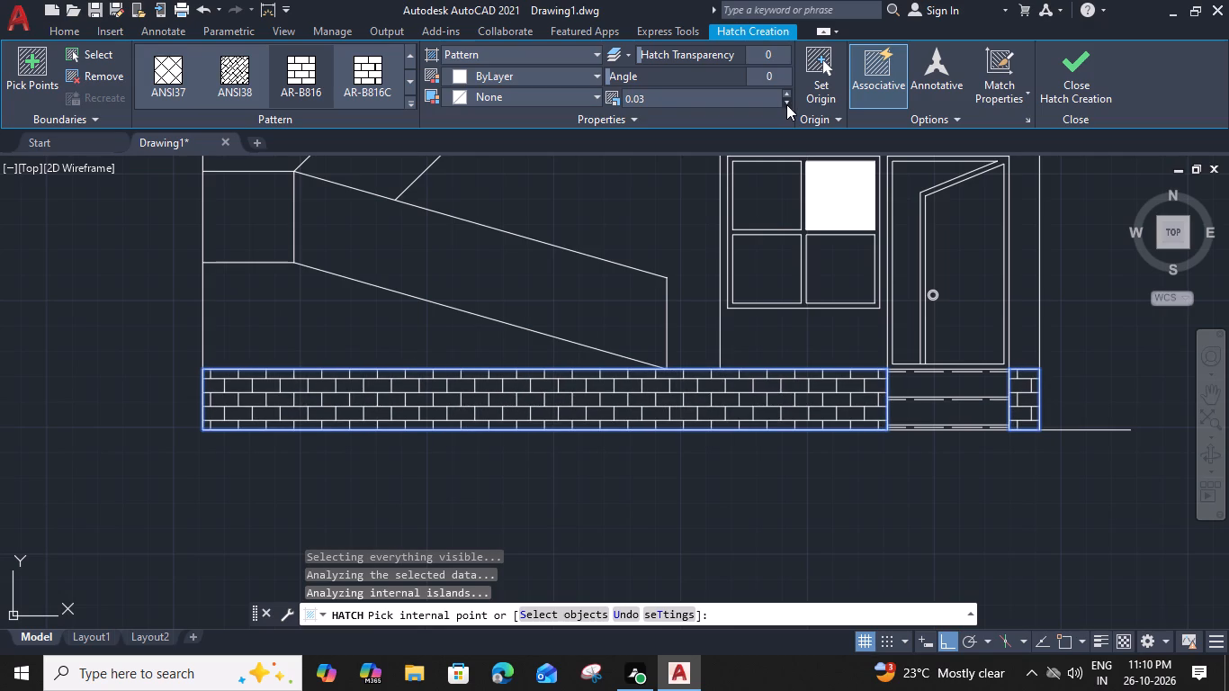
pyautogui.click(1088, 60)
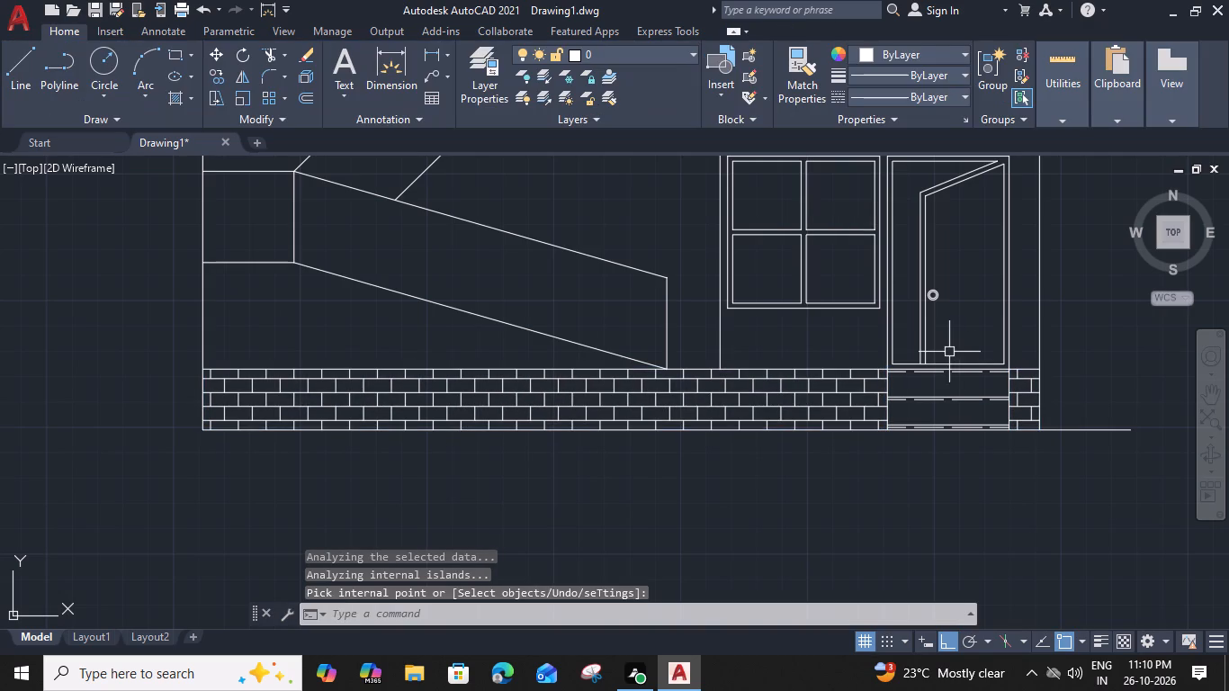
# Copy the GROUND FLOOR PLAN title straight up to just below the plinth of the front elevation.
pyautogui.scroll(-2, 948, 353)
pyautogui.moveTo(948, 353); pyautogui.dragTo(647, 381, button='middle')
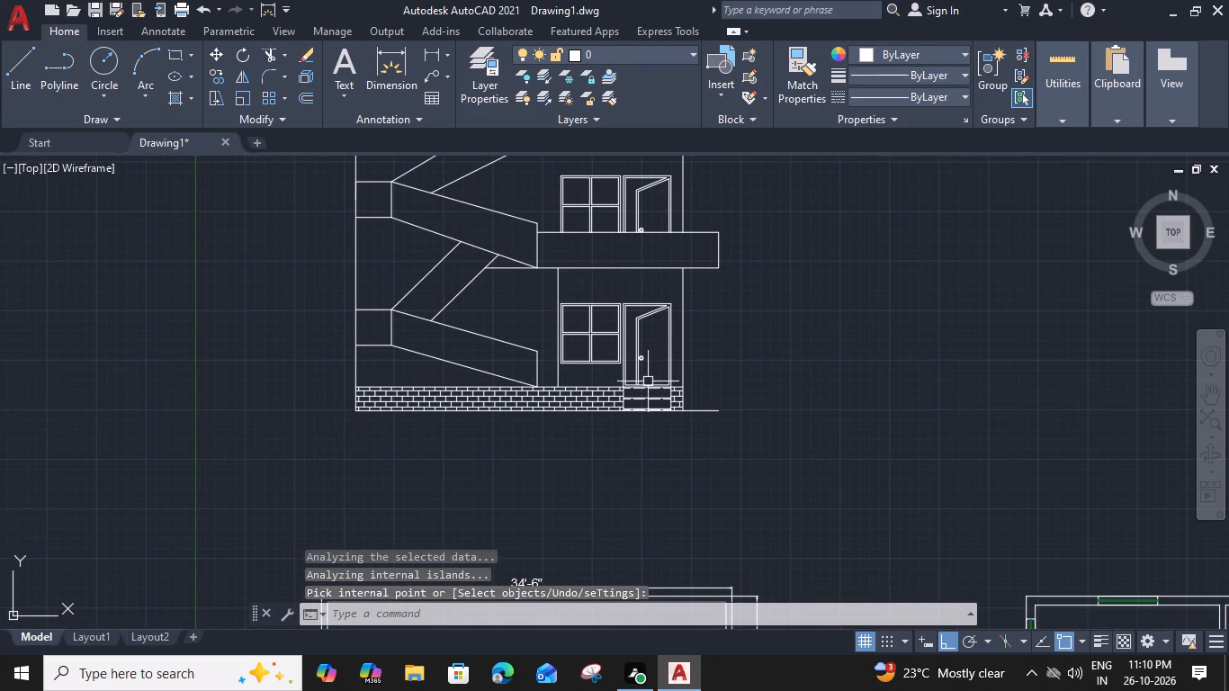
pyautogui.scroll(-1, 731, 354)
pyautogui.moveTo(731, 354); pyautogui.dragTo(634, 354, button='middle')
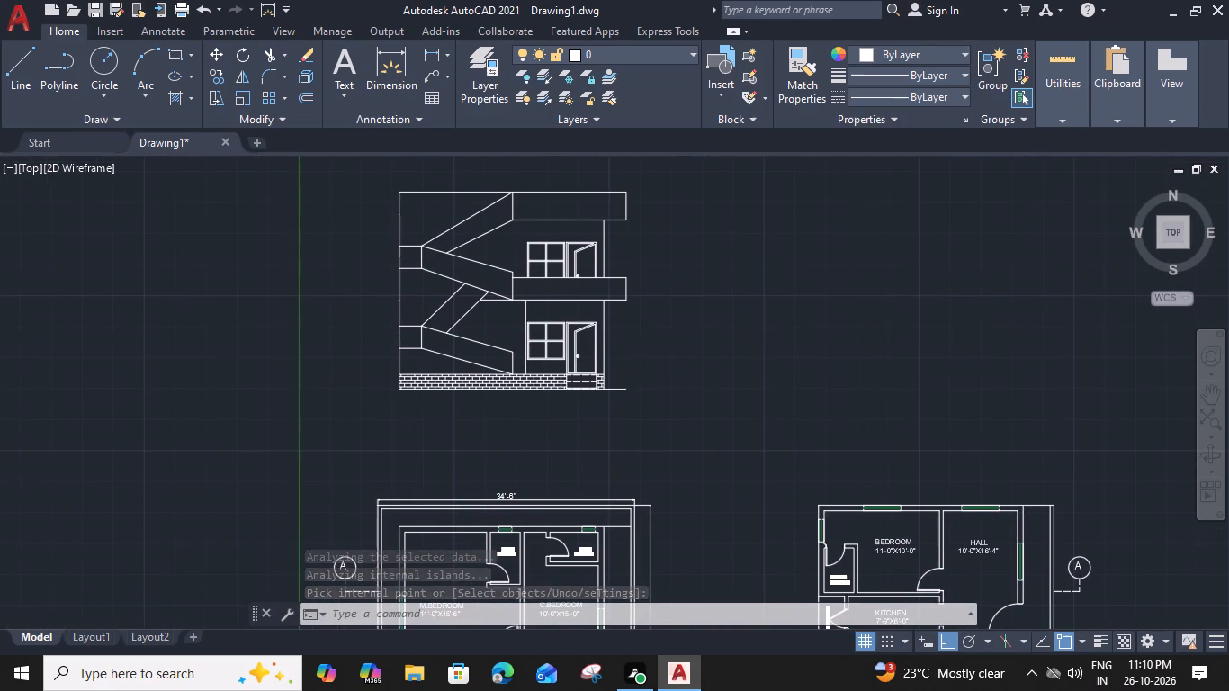
pyautogui.moveTo(481, 489); pyautogui.dragTo(650, 266, button='middle')
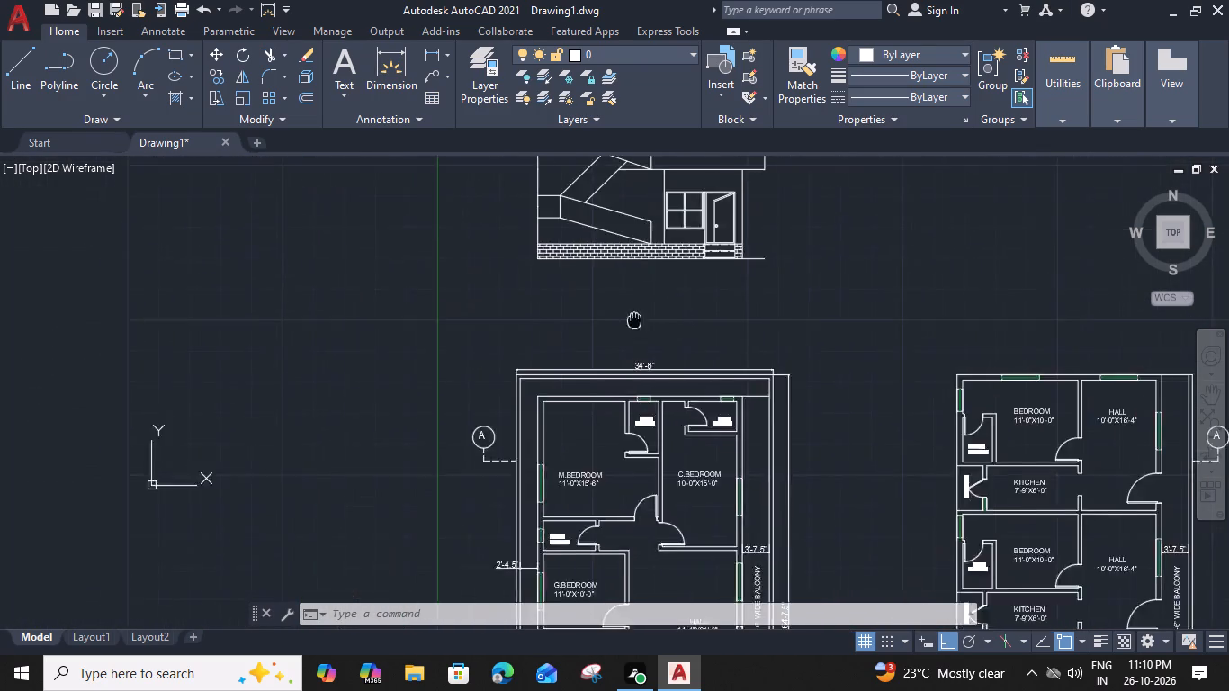
pyautogui.moveTo(650, 266); pyautogui.dragTo(641, 201, button='middle')
pyautogui.scroll(-1, 645, 462)
pyautogui.moveTo(645, 462); pyautogui.dragTo(603, 337, button='middle')
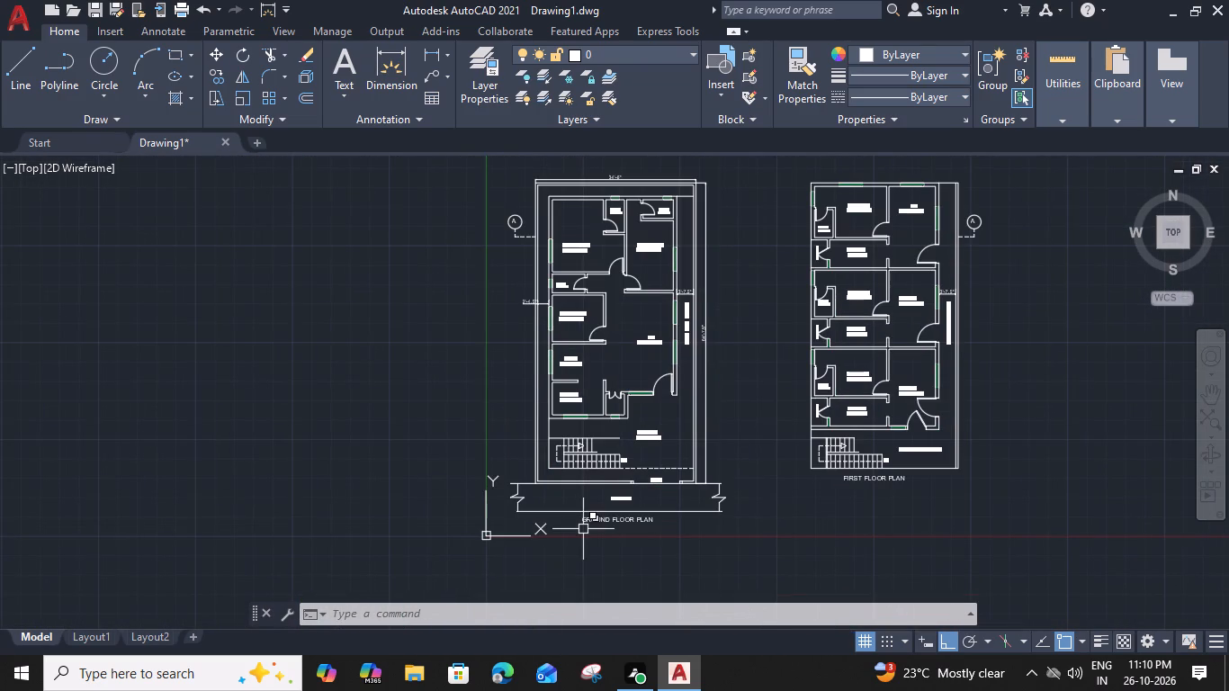
pyautogui.click(583, 525)
pyautogui.press('c')
pyautogui.write('O')
pyautogui.press('space')
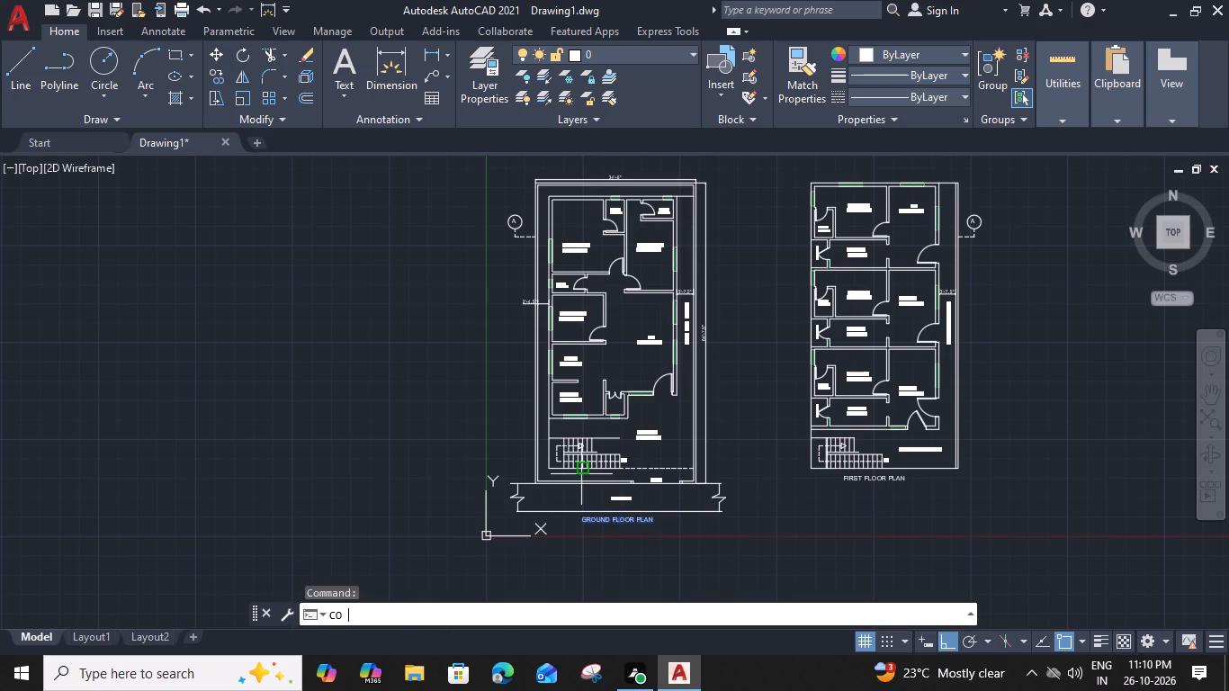
pyautogui.scroll(2, 581, 527)
pyautogui.click(579, 521)
pyautogui.moveTo(582, 346); pyautogui.dragTo(566, 690, button='middle')
pyautogui.moveTo(553, 359); pyautogui.dragTo(537, 677, button='middle')
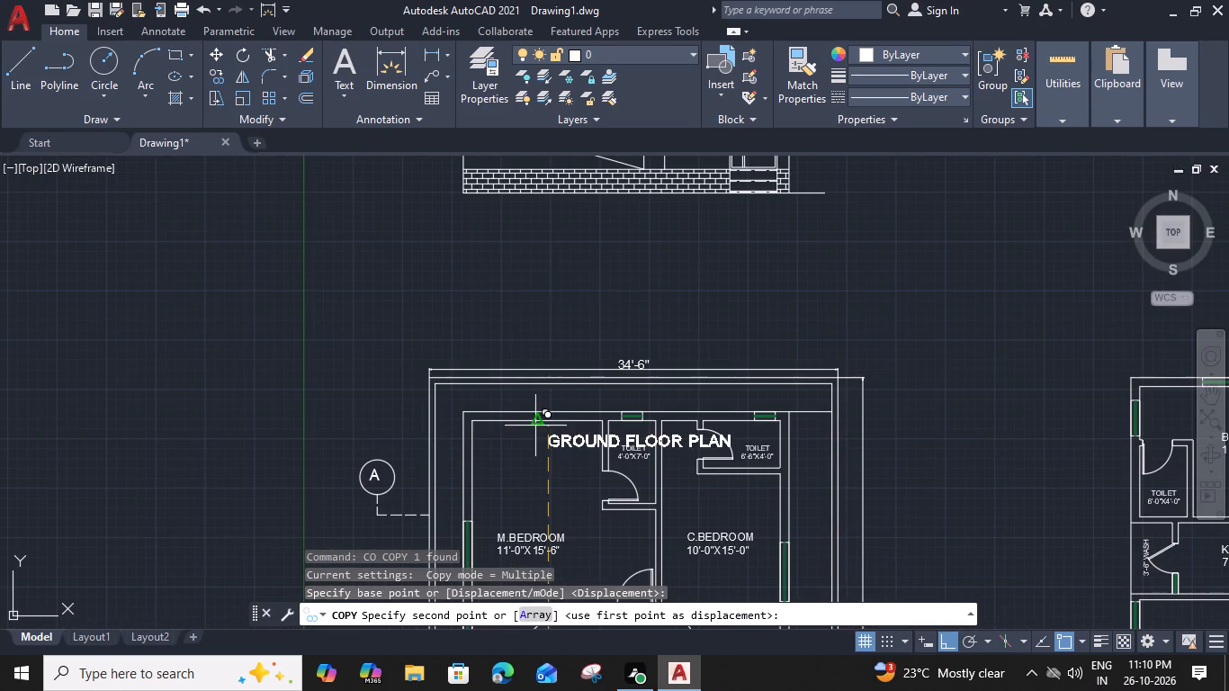
pyautogui.moveTo(541, 238); pyautogui.dragTo(537, 296, button='middle')
pyautogui.click(539, 282)
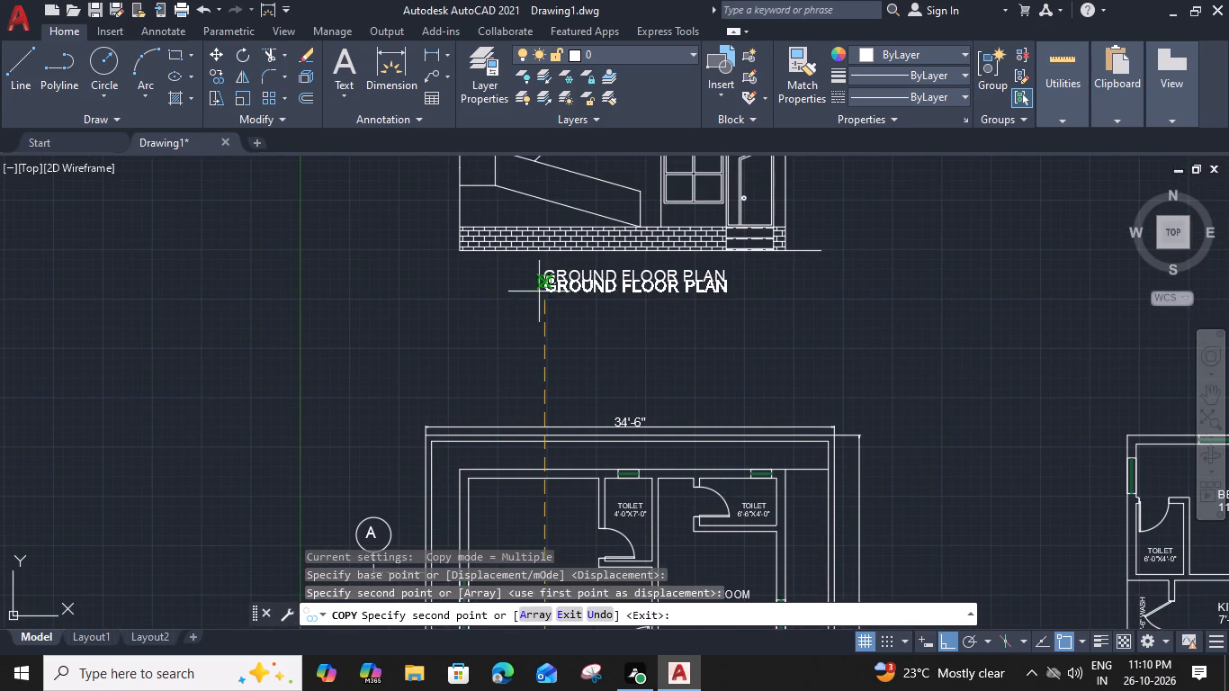
pyautogui.press('Escape')
# Change the copied title's text to ELEVATION and narrow its text frame to fit the word.
pyautogui.doubleClick(659, 273)
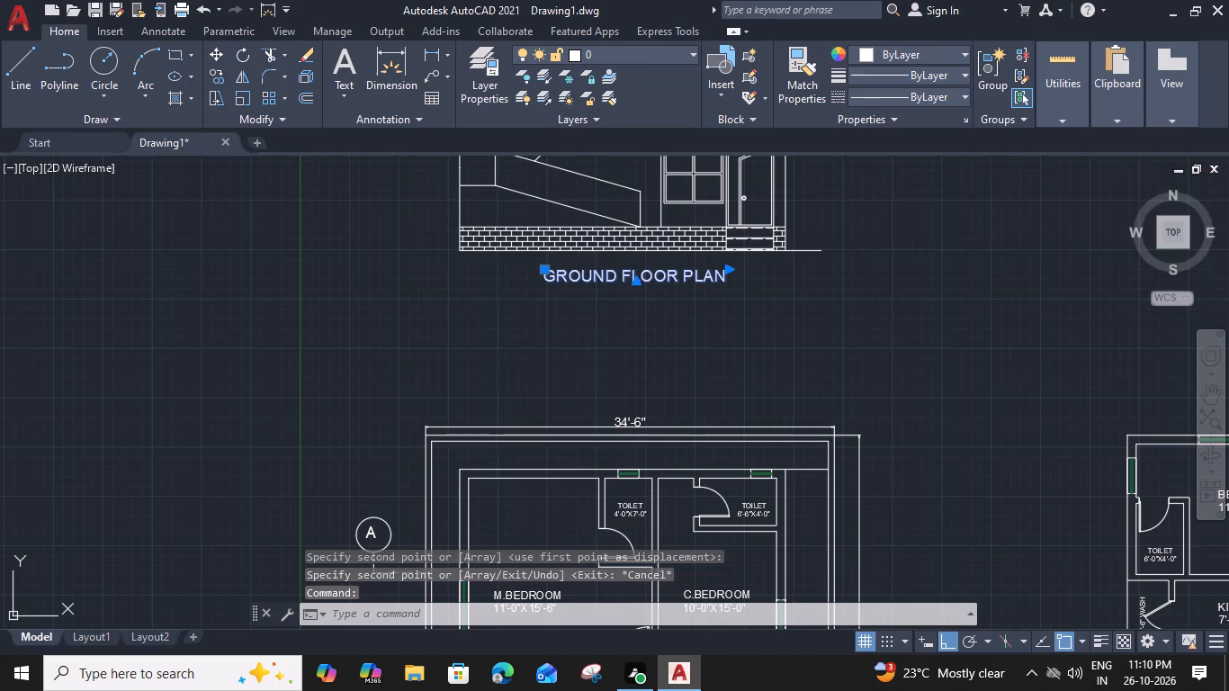
pyautogui.scroll(2, 659, 273)
pyautogui.moveTo(830, 286); pyautogui.dragTo(444, 287)
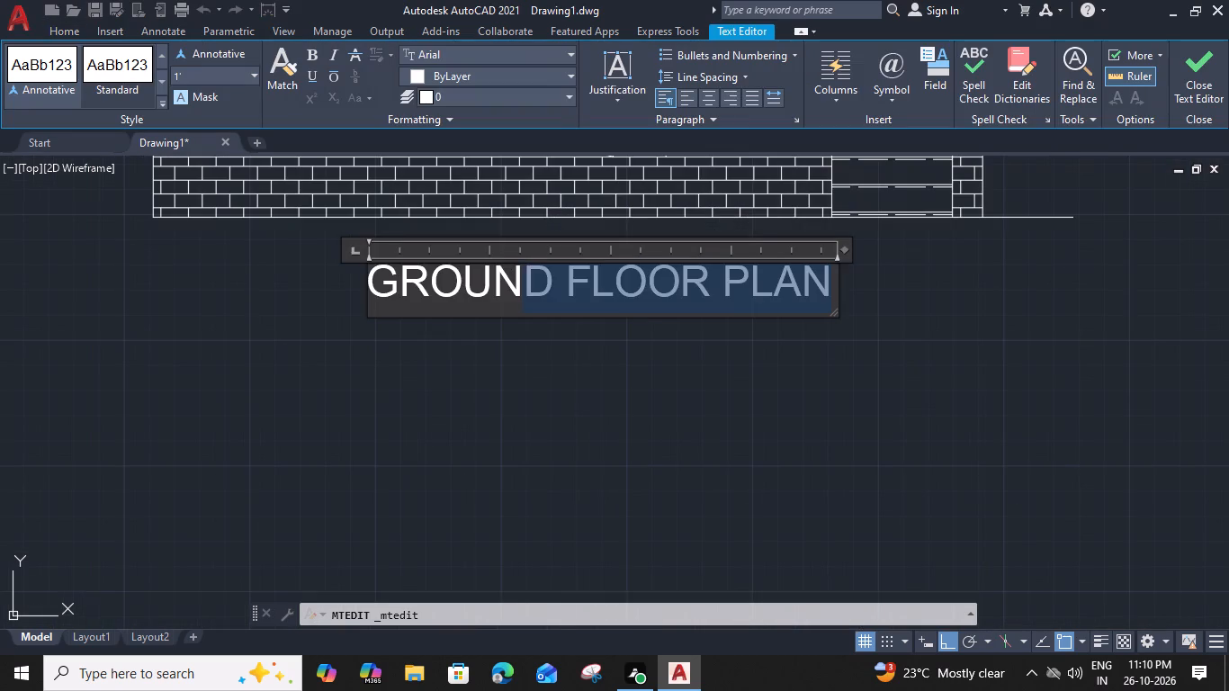
pyautogui.moveTo(444, 287); pyautogui.dragTo(295, 284)
pyautogui.write('ELEV')
pyautogui.write('ATION')
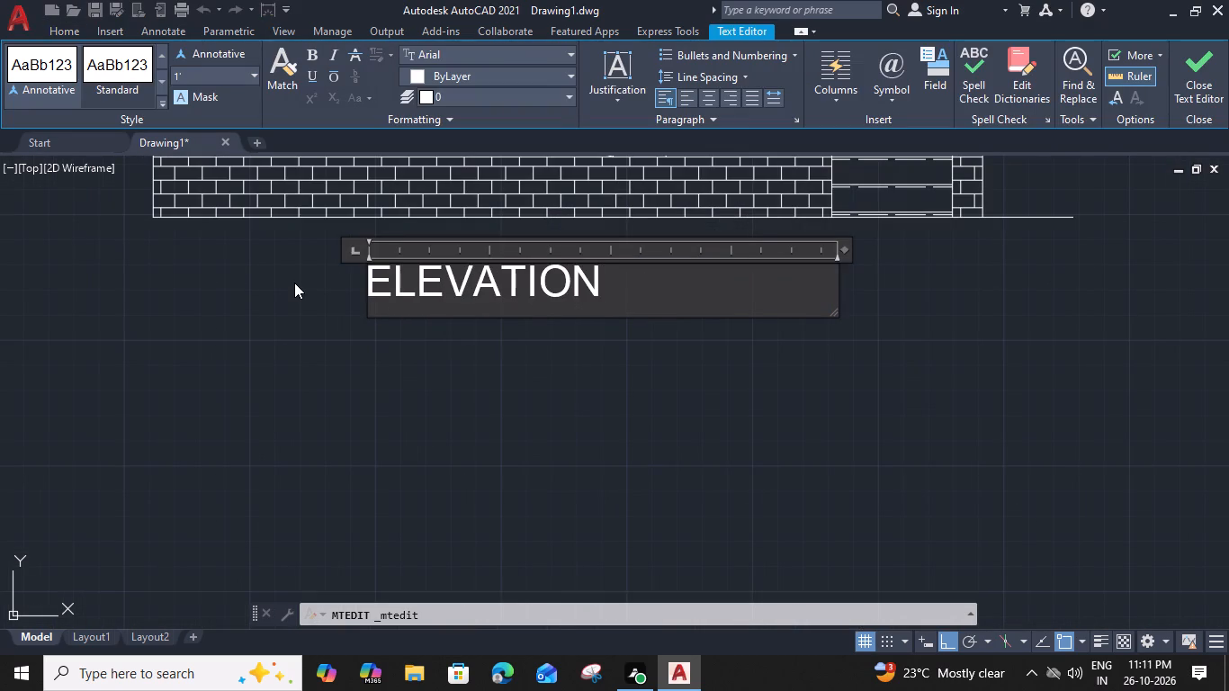
pyautogui.moveTo(842, 253); pyautogui.dragTo(800, 254)
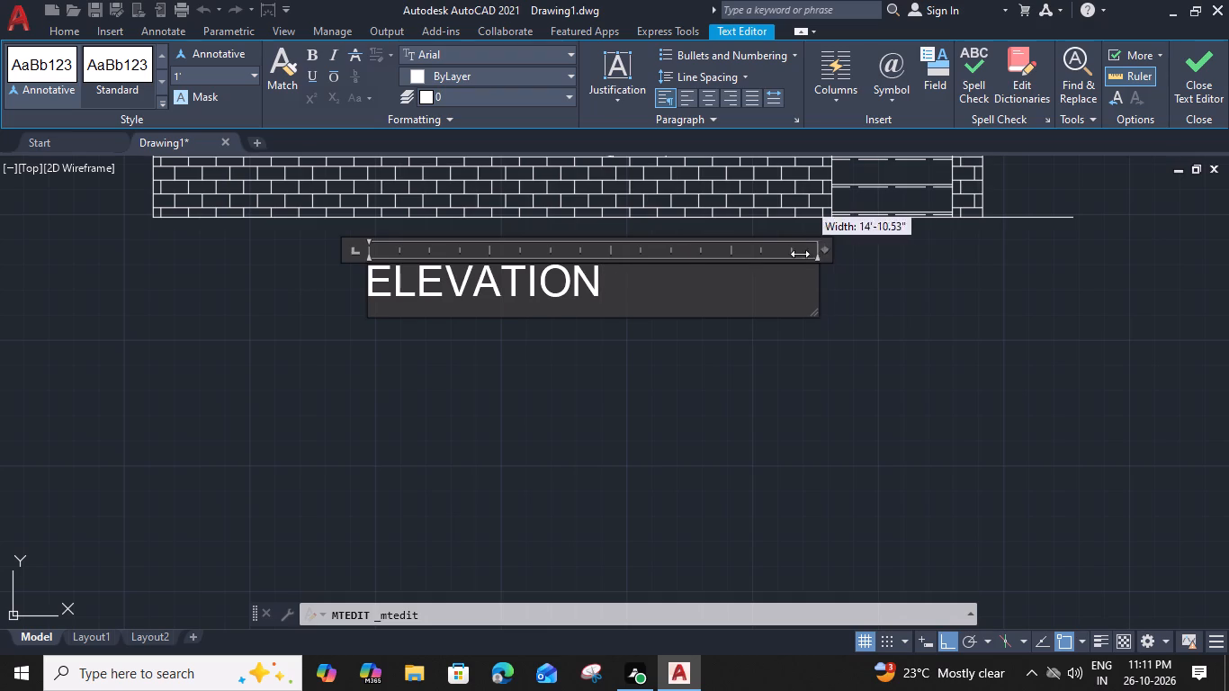
pyautogui.moveTo(800, 254); pyautogui.dragTo(619, 257)
pyautogui.click(638, 326)
pyautogui.scroll(-2, 637, 326)
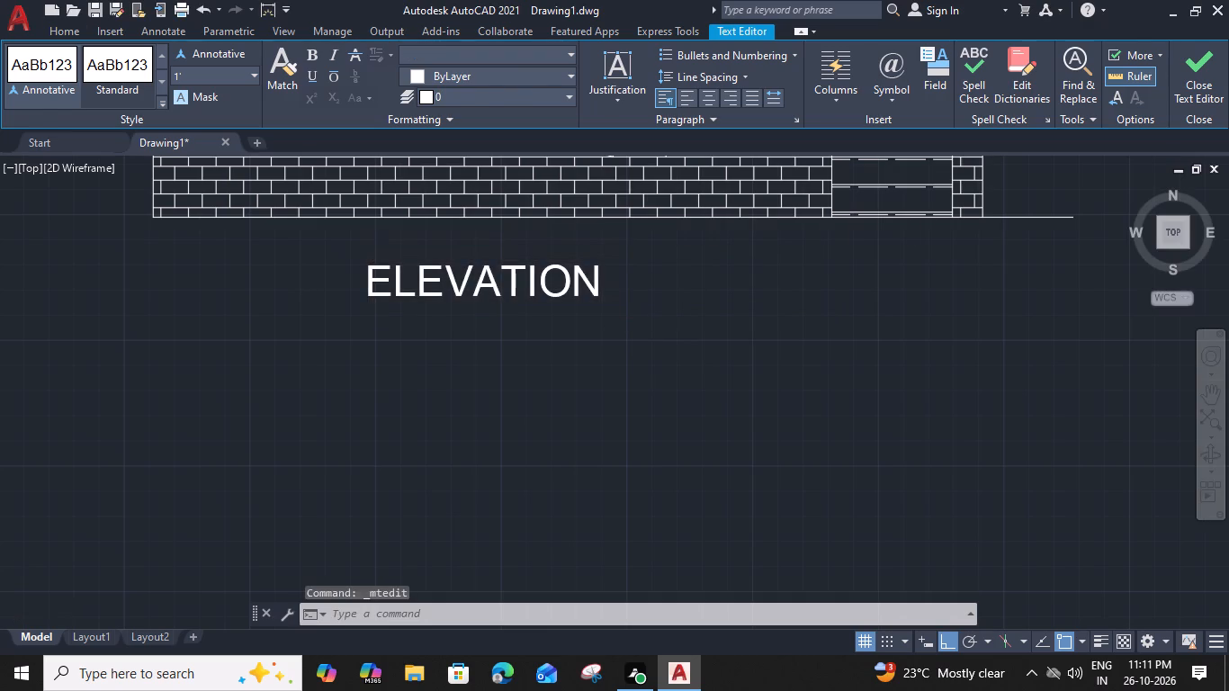
# Copy the whole front elevation with its title horizontally to the free space beside it, above the first floor plan.
pyautogui.scroll(-1, 750, 302)
pyautogui.moveTo(749, 303); pyautogui.dragTo(481, 366, button='middle')
pyautogui.scroll(-1, 615, 317)
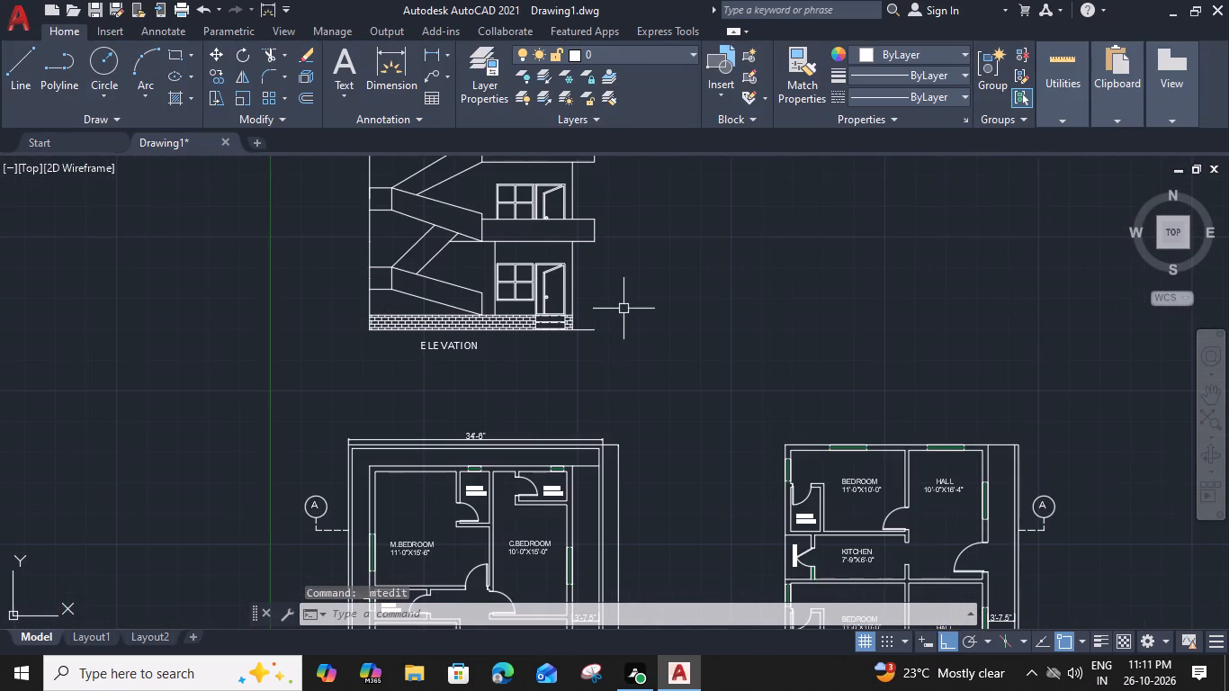
pyautogui.moveTo(632, 296); pyautogui.dragTo(571, 365, button='middle')
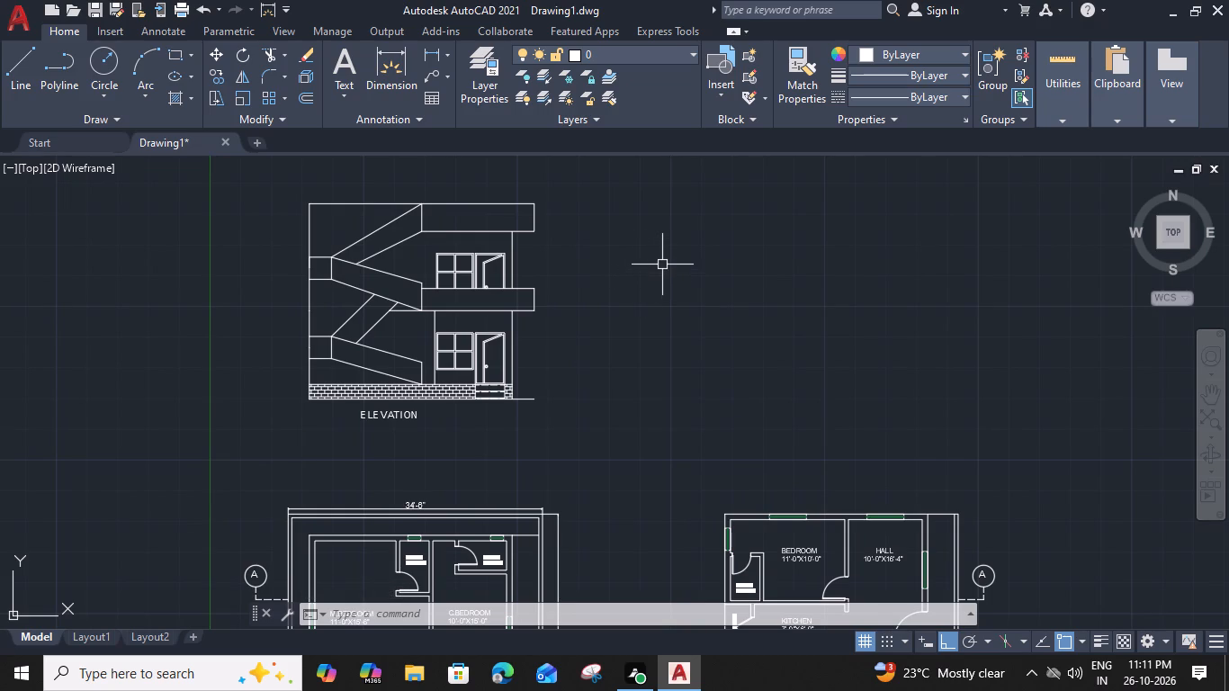
pyautogui.click(563, 188)
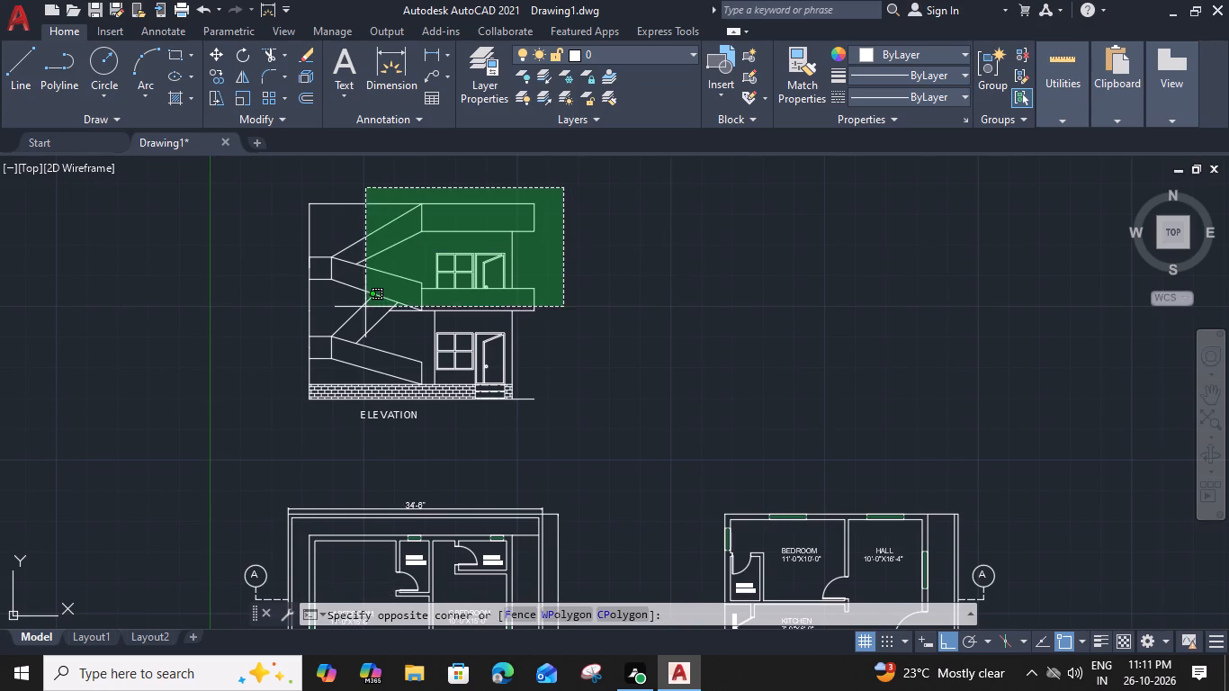
pyautogui.click(271, 429)
pyautogui.write('CO')
pyautogui.press('space')
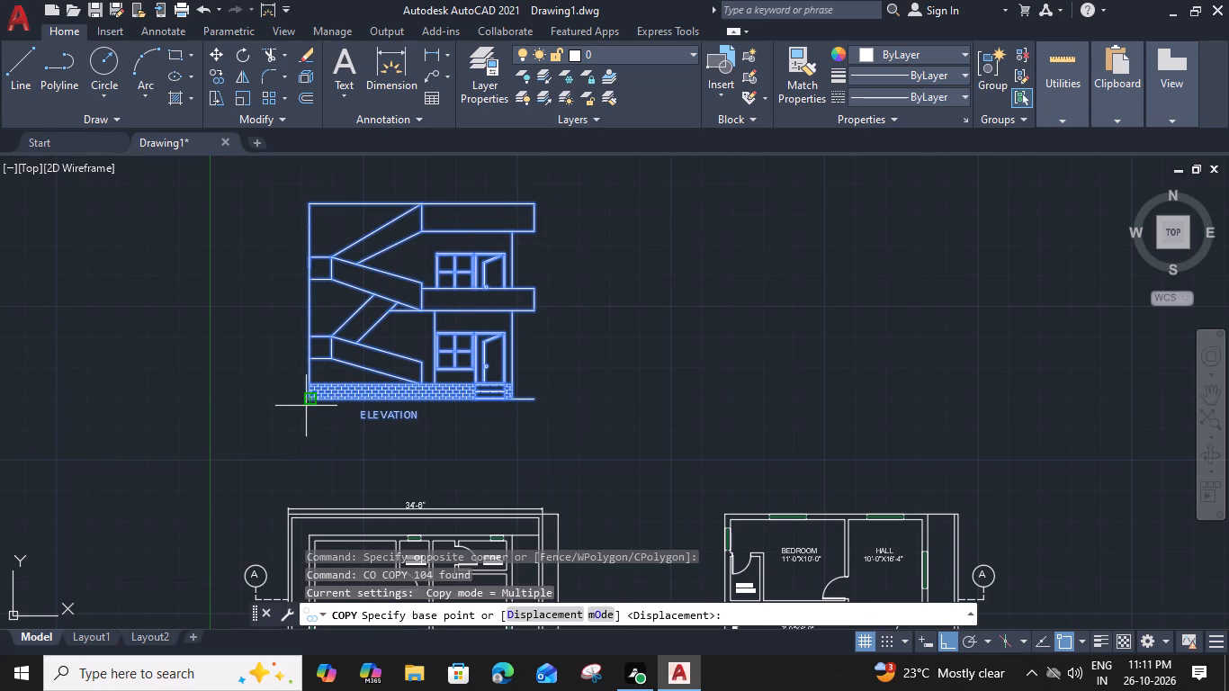
pyautogui.click(306, 405)
pyautogui.click(650, 393)
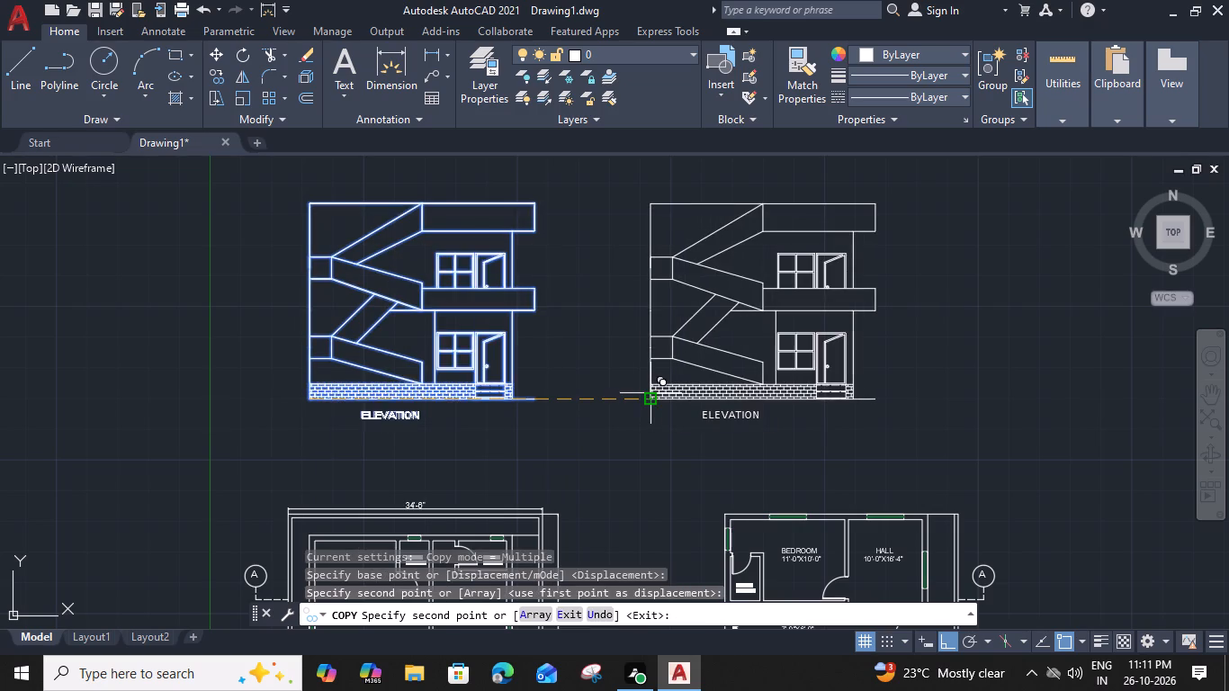
pyautogui.press('Escape')
# Delete the brick hatch from the plinth of the copied elevation.
pyautogui.moveTo(653, 425); pyautogui.dragTo(553, 417, button='middle')
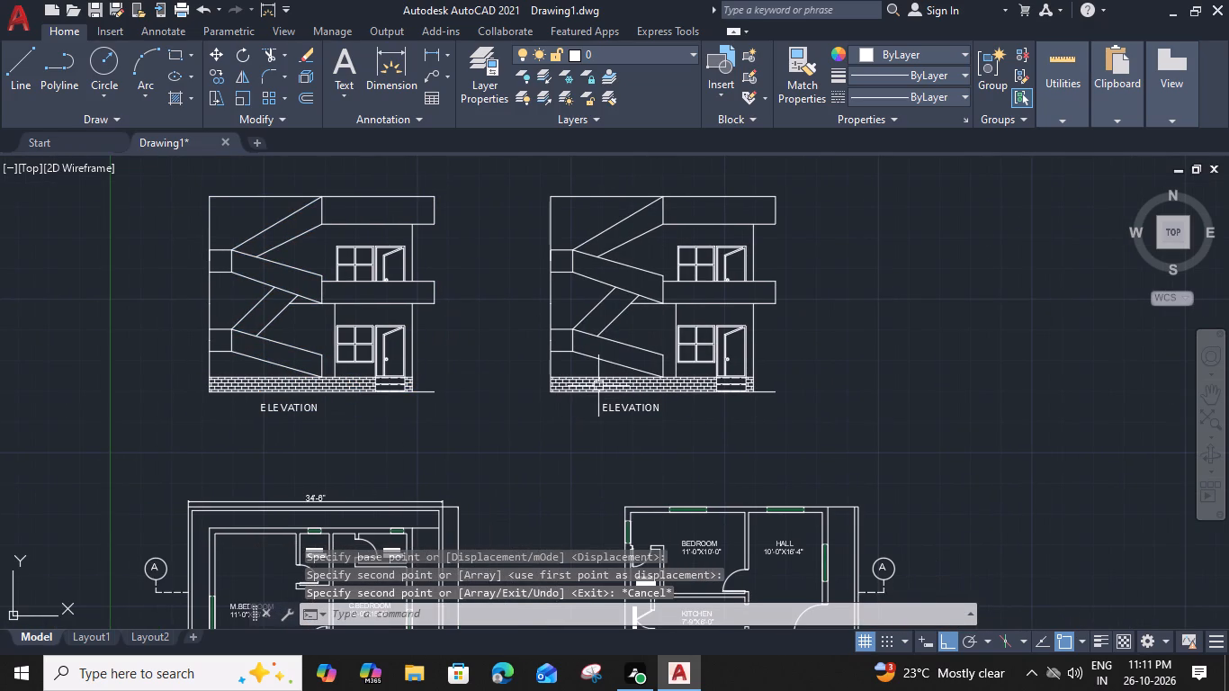
pyautogui.click(598, 386)
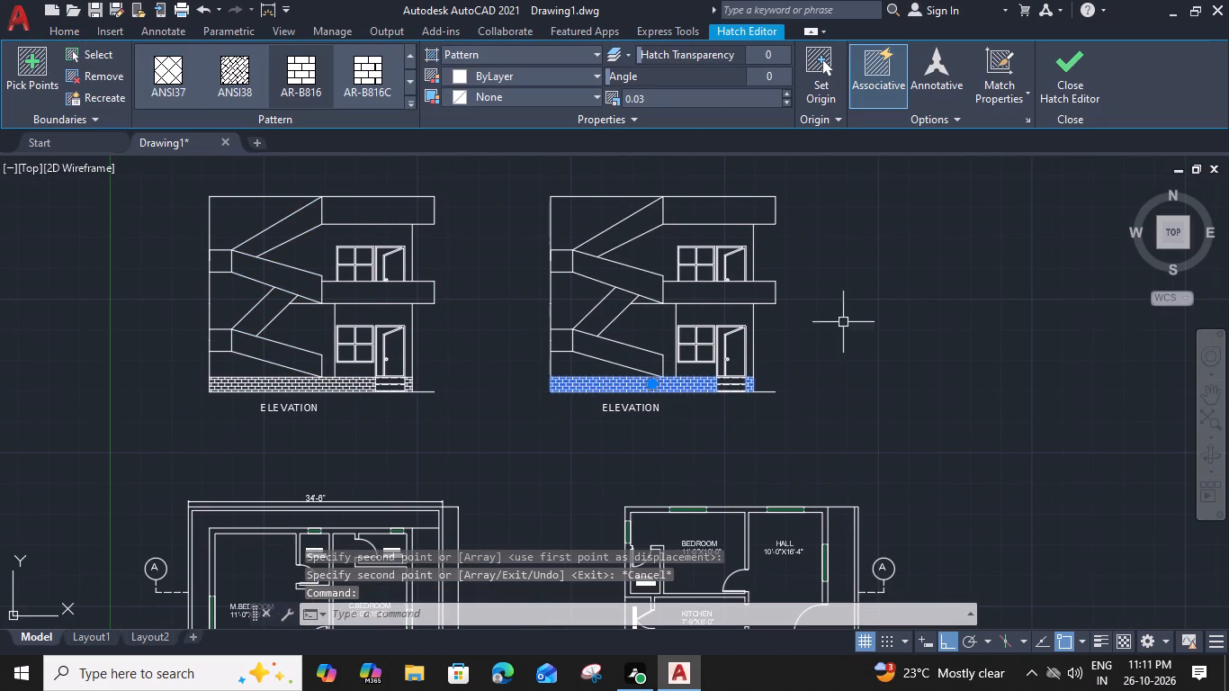
pyautogui.press('Delete')
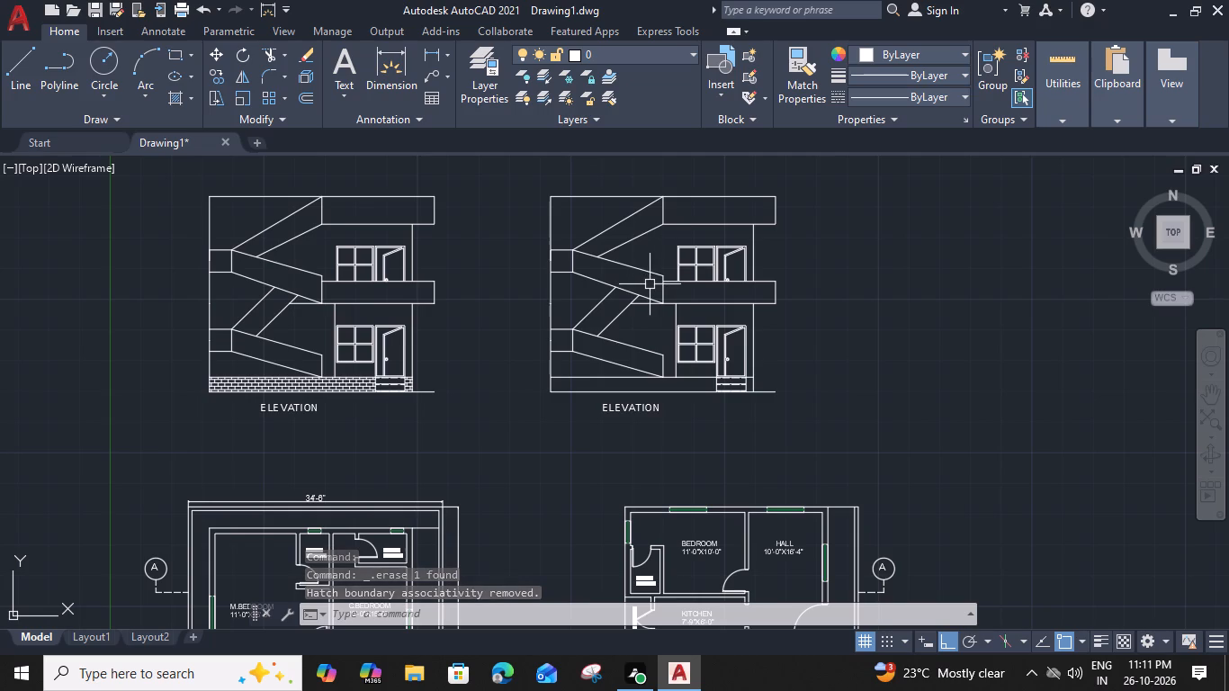
# Extend the copied elevation's roof band underside to the stair-side outer wall and trim the vertical and sloping stair lines inside the band.
pyautogui.moveTo(674, 300); pyautogui.dragTo(633, 286, button='middle')
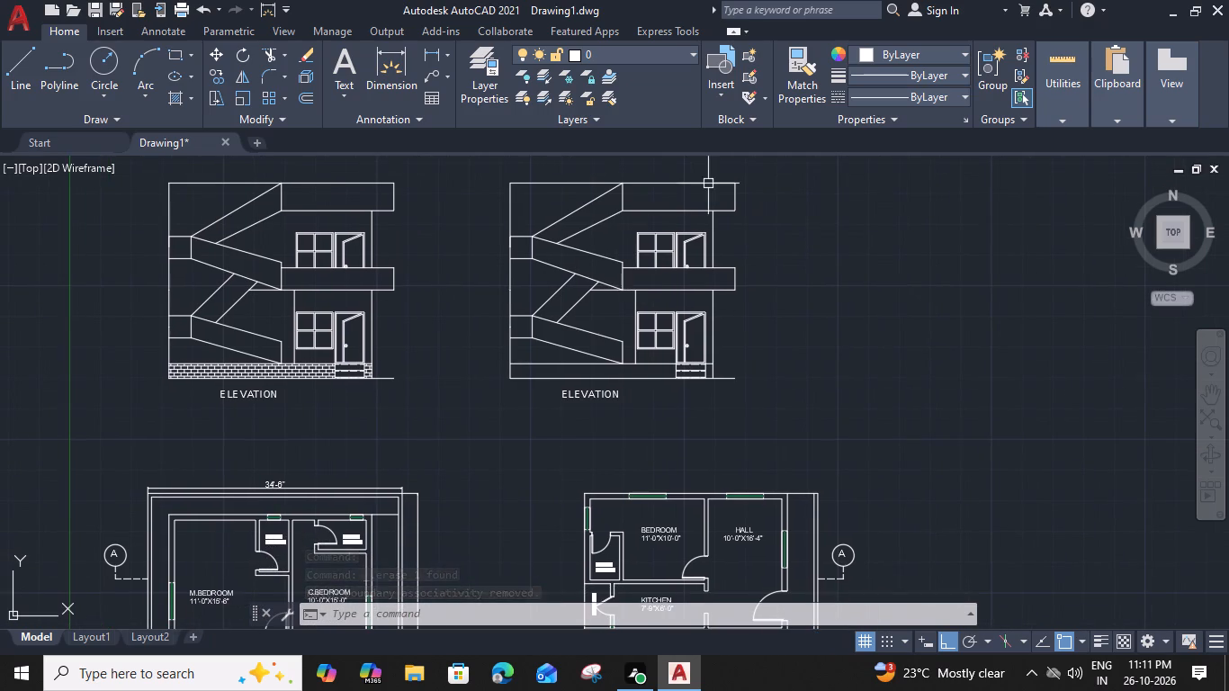
pyautogui.write('EX')
pyautogui.press('space')
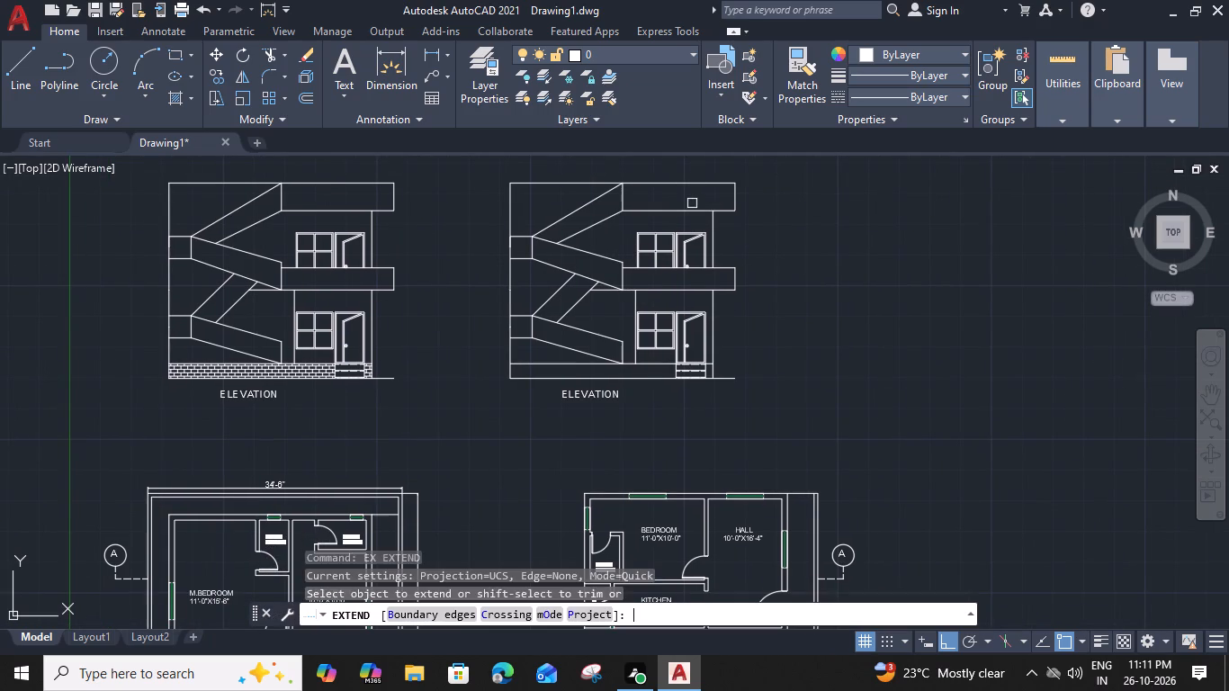
pyautogui.click(655, 211)
pyautogui.click(650, 210)
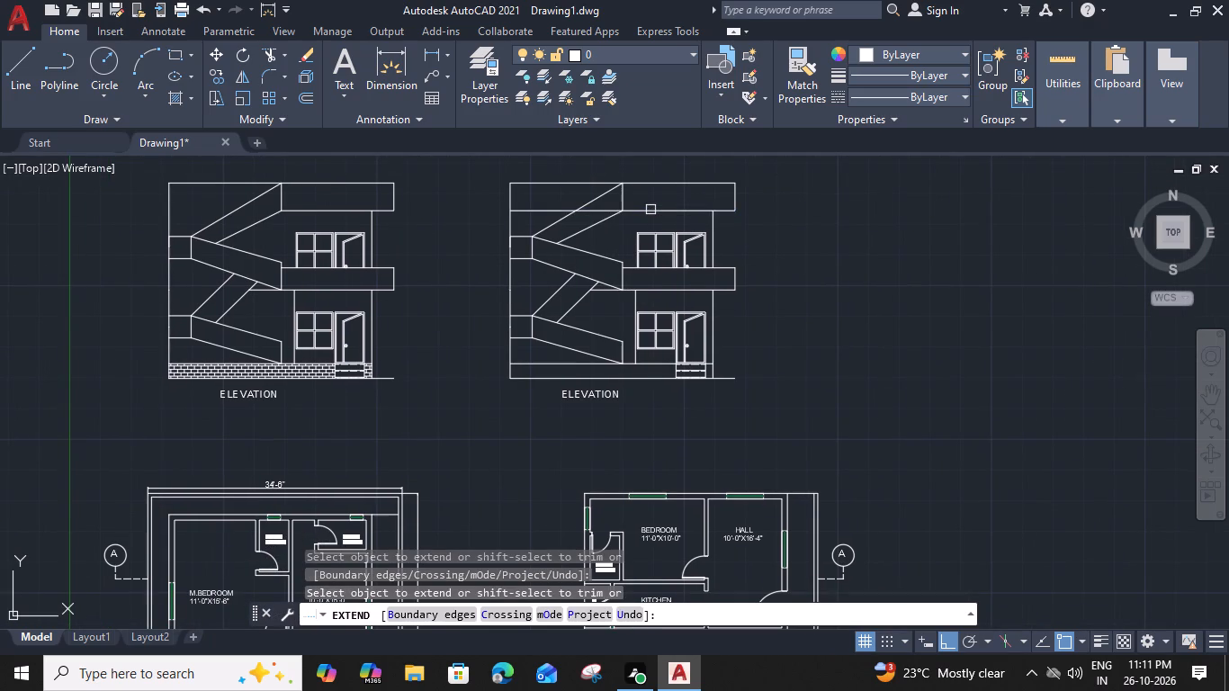
pyautogui.scroll(2, 643, 201)
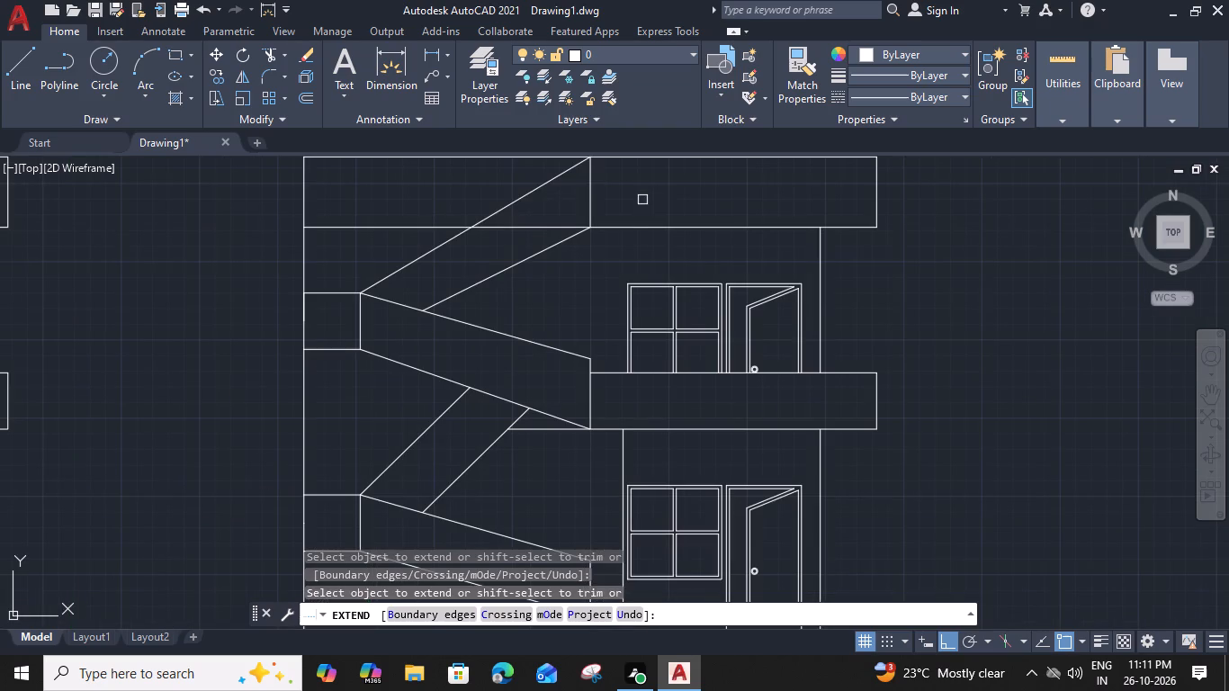
pyautogui.keyDown('shift'); pyautogui.moveTo(635, 193); pyautogui.dragTo(618, 192); pyautogui.keyUp('shift')
pyautogui.keyDown('shift'); pyautogui.click(469, 193); pyautogui.keyUp('shift')
pyautogui.scroll(-1, 512, 282)
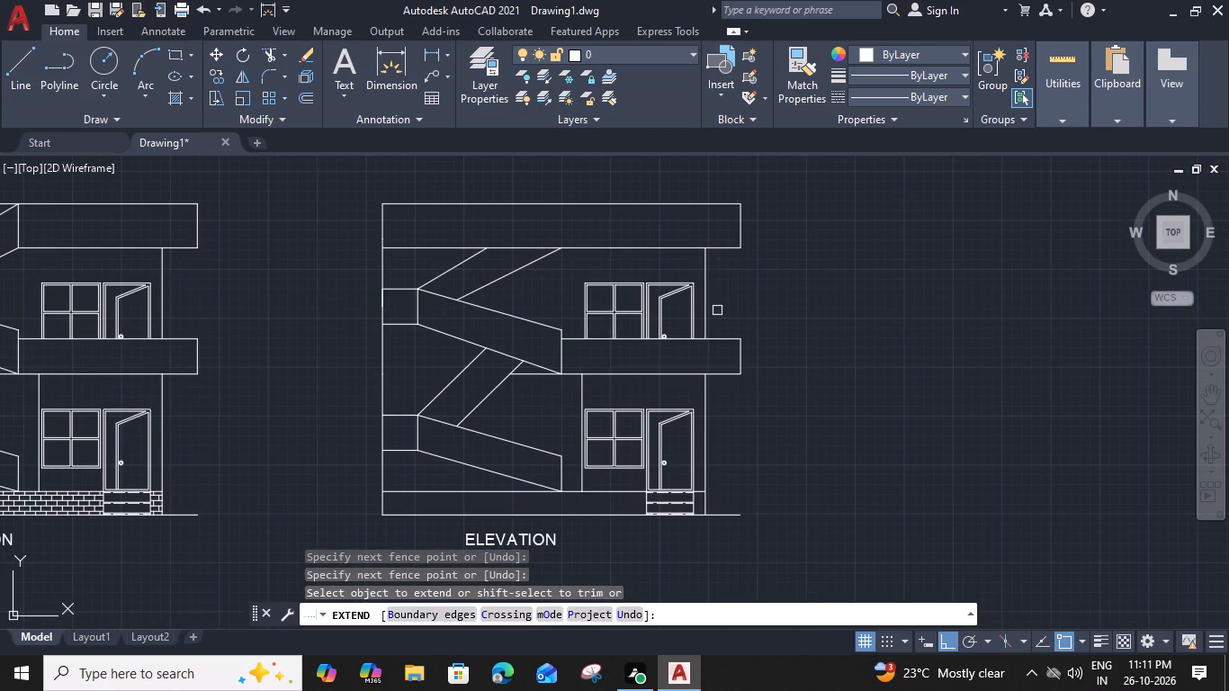
pyautogui.press('Escape')
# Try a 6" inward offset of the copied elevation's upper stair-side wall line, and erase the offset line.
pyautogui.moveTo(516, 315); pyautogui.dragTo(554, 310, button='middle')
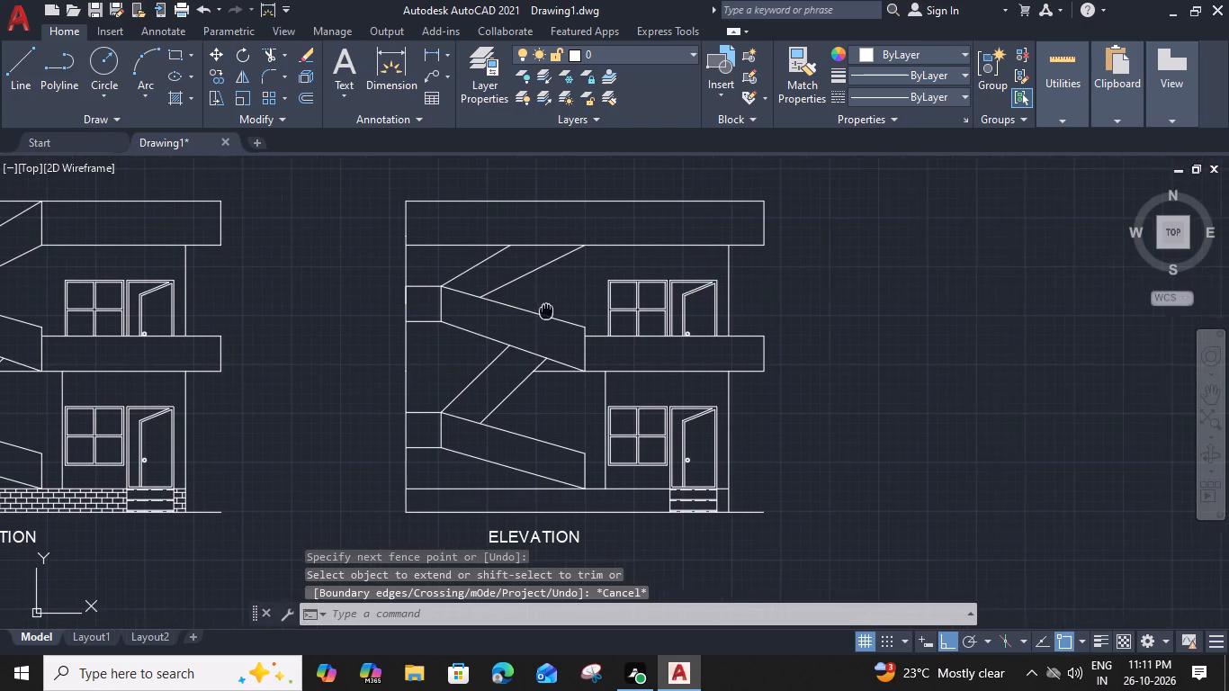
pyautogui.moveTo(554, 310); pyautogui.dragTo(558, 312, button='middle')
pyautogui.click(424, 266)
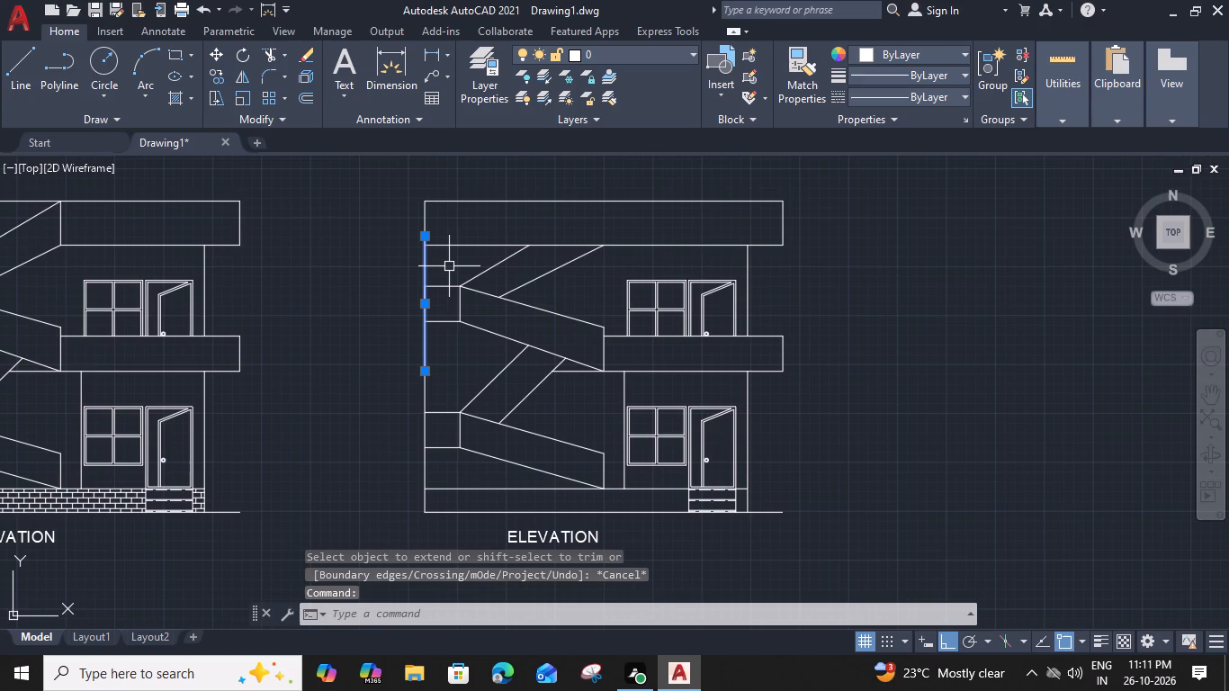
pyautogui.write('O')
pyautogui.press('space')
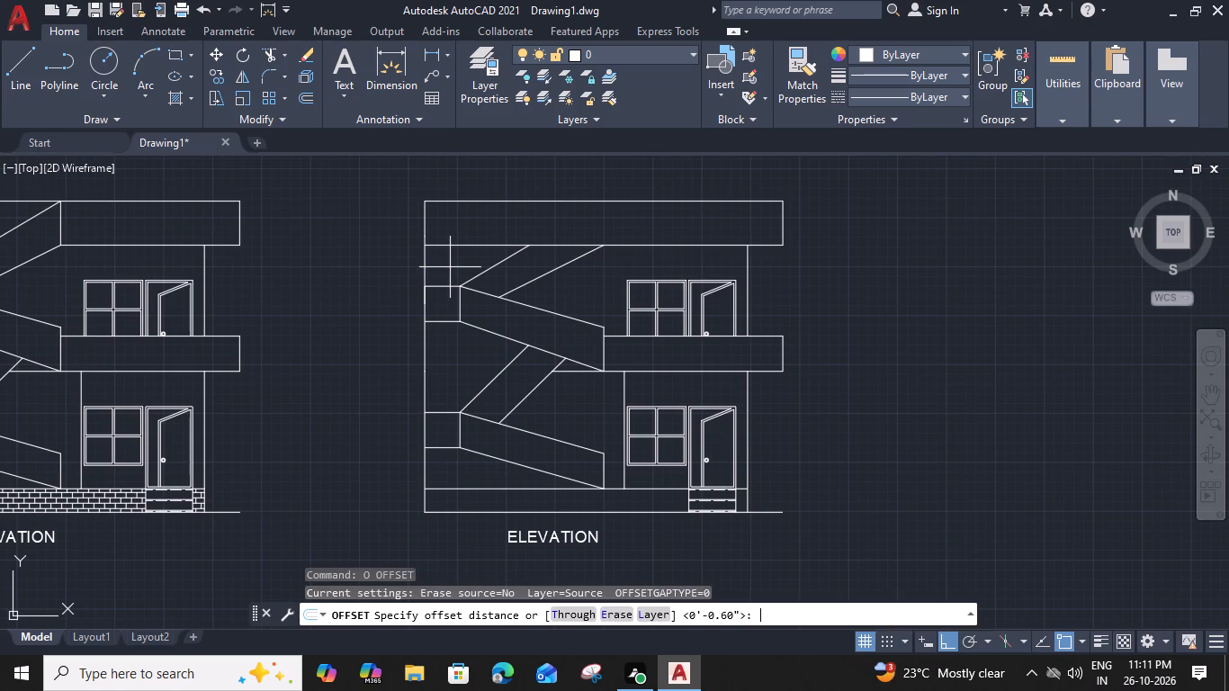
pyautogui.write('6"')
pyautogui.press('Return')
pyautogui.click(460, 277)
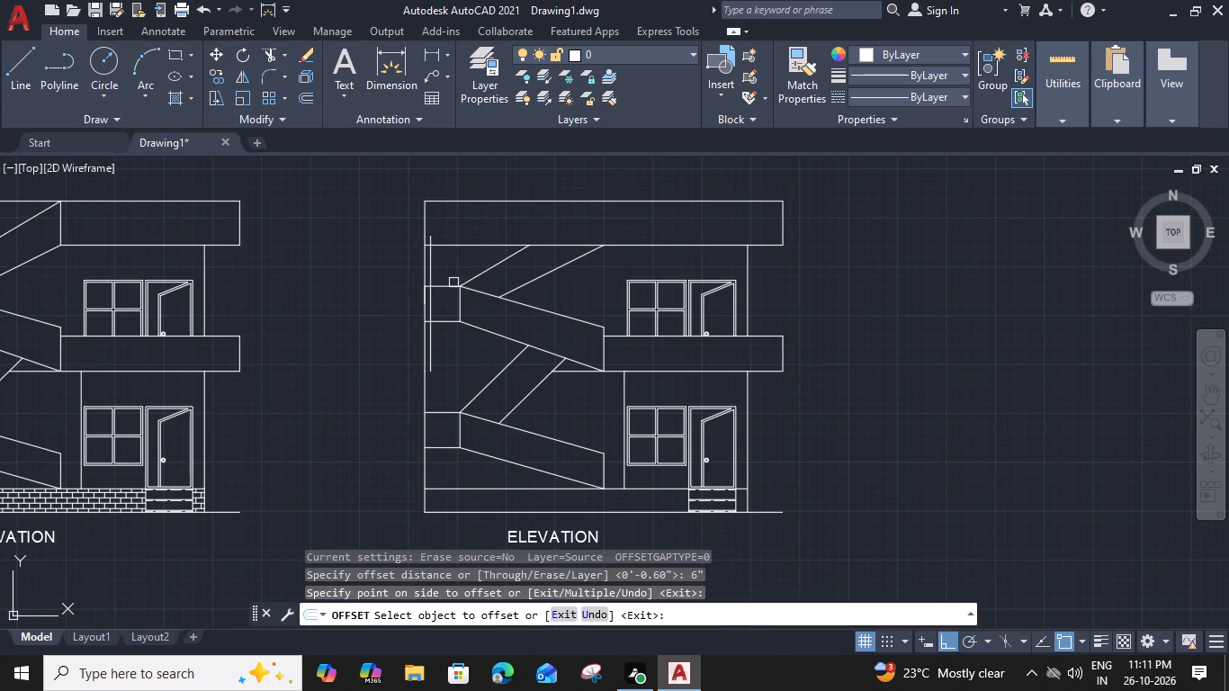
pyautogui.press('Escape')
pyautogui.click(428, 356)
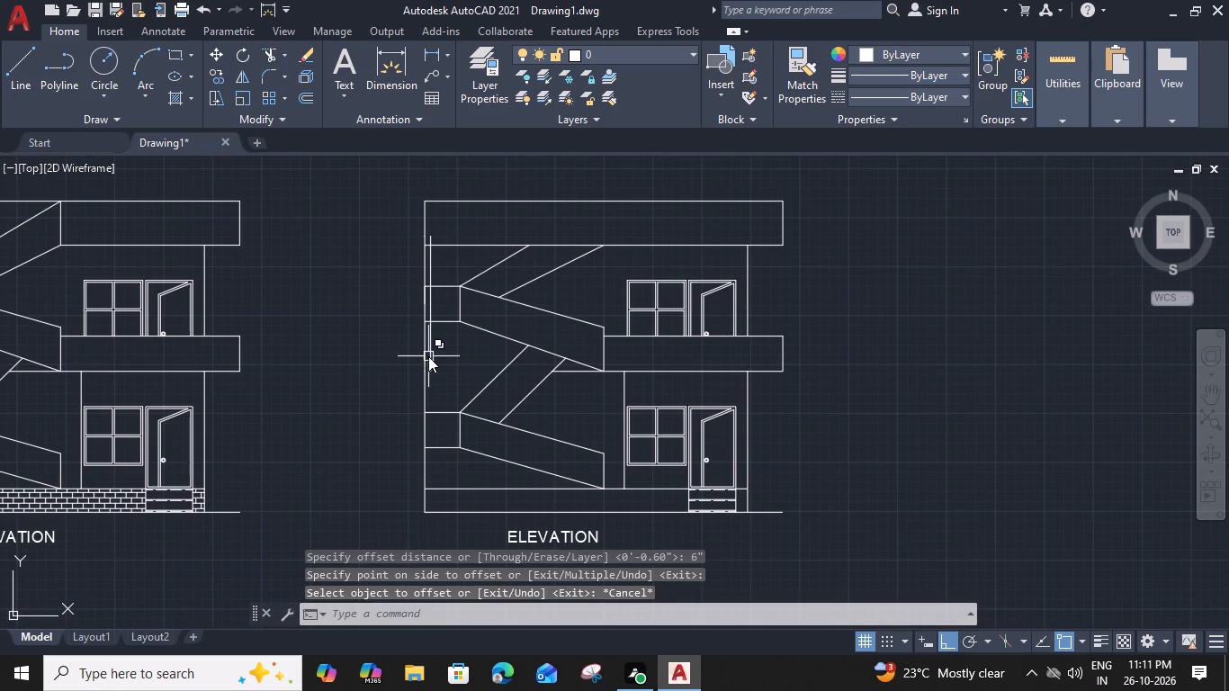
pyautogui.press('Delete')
# Offset the middle, upper and lower segments of the copied elevation's stair-side outer wall line 9" inward.
pyautogui.click(426, 392)
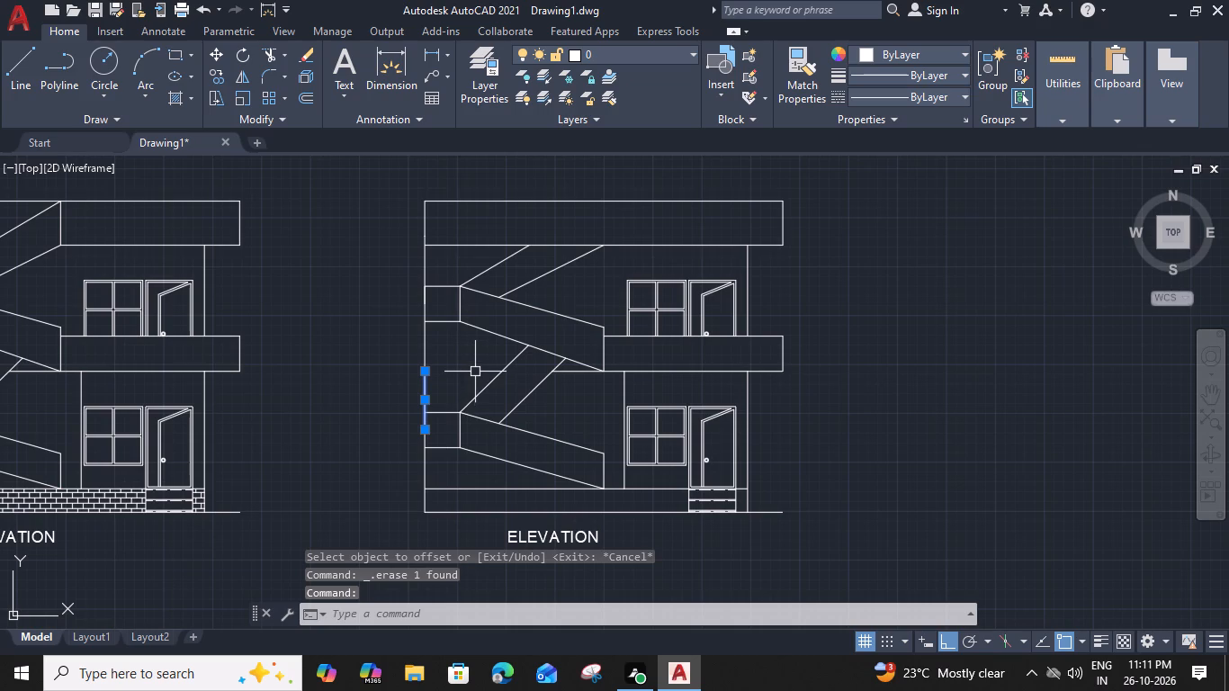
pyautogui.write('O')
pyautogui.press('space')
pyautogui.press('9')
pyautogui.hotkey('shift', '"')
pyautogui.press('Return')
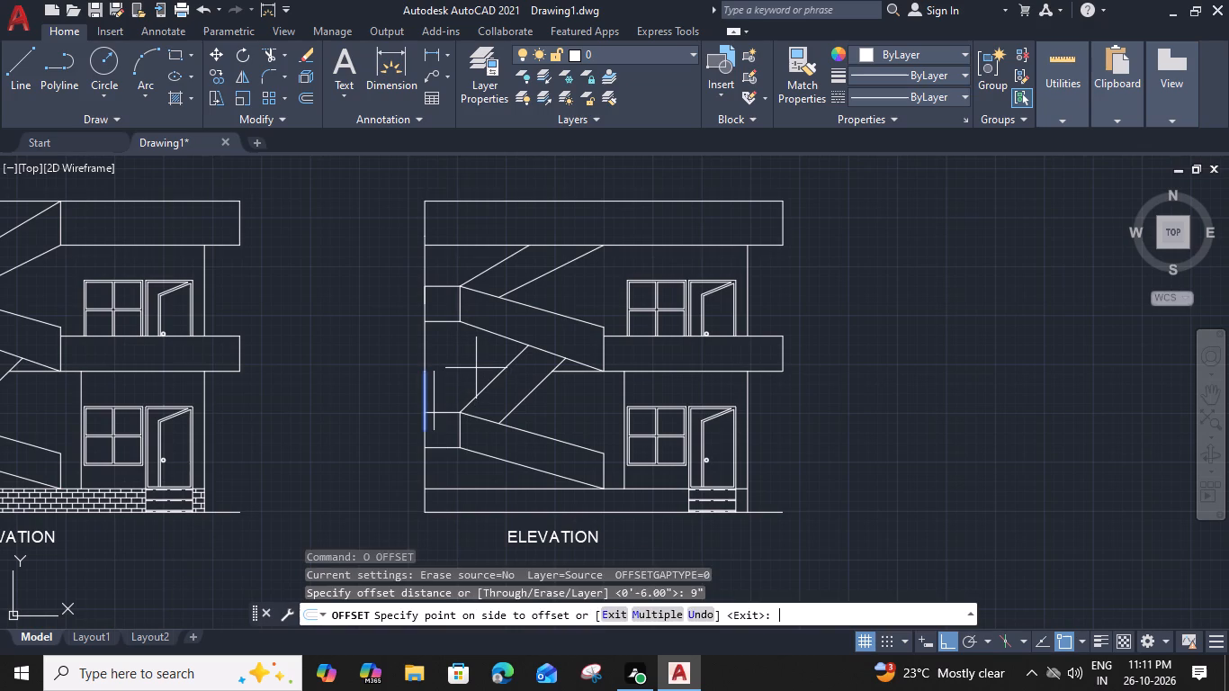
pyautogui.click(484, 375)
pyautogui.scroll(2, 414, 346)
pyautogui.click(442, 337)
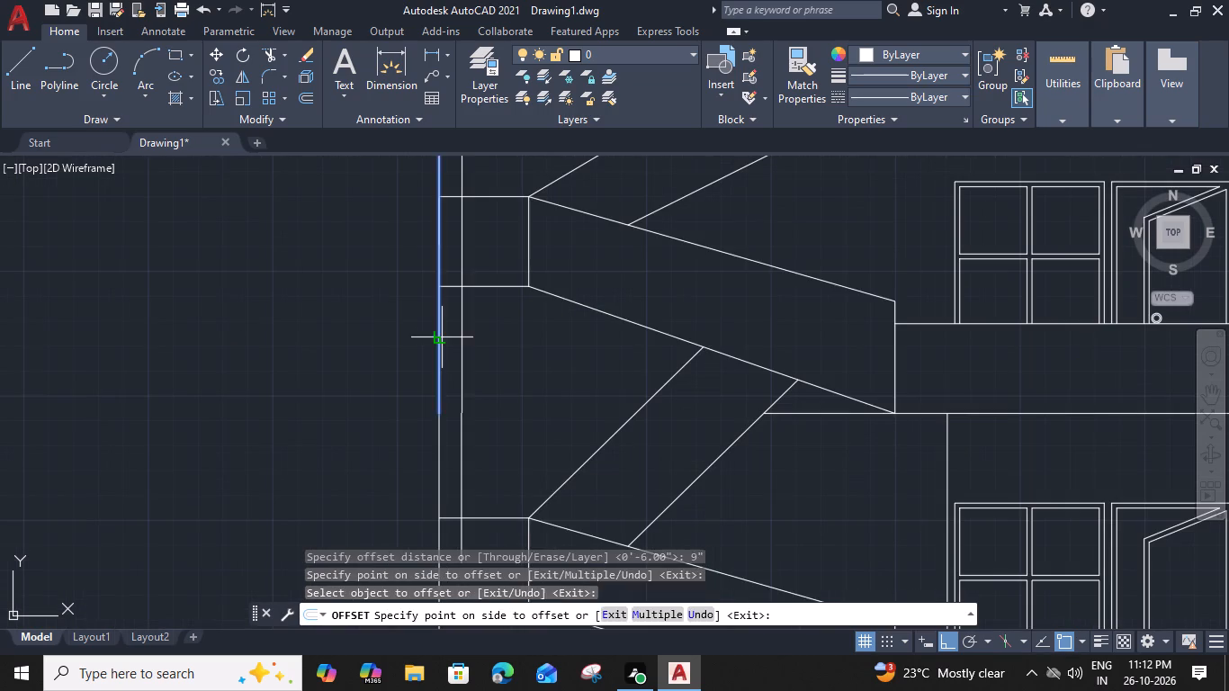
pyautogui.click(526, 340)
pyautogui.scroll(-2, 517, 333)
pyautogui.scroll(1, 487, 451)
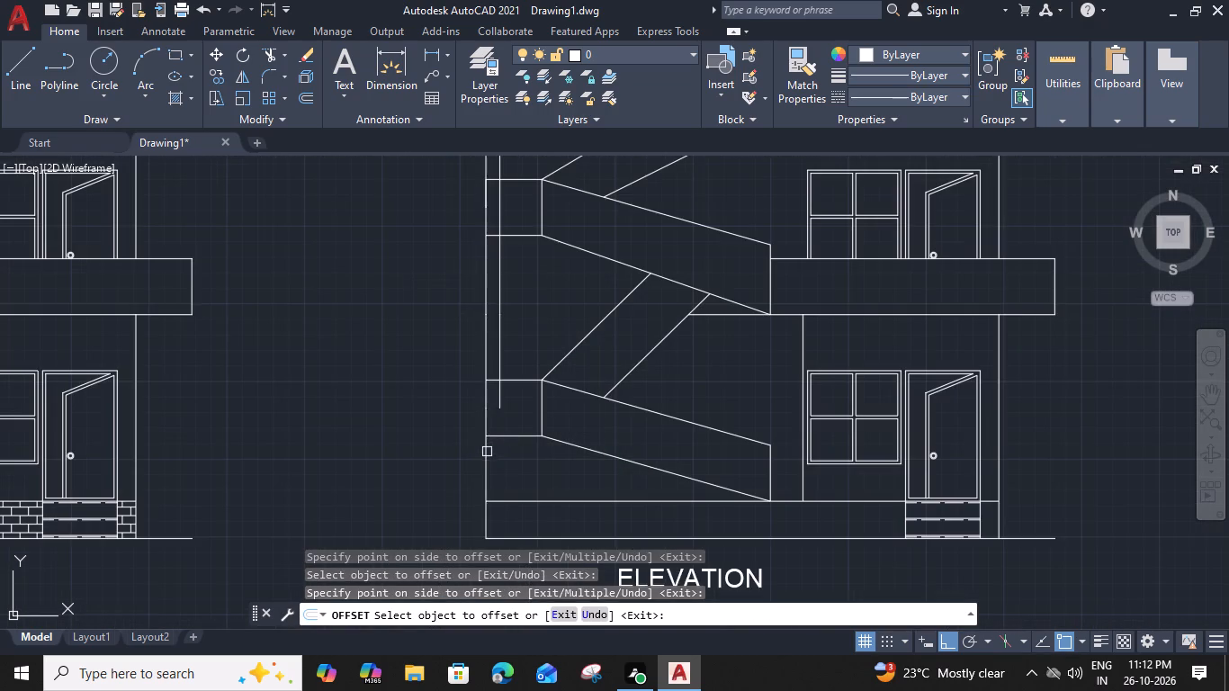
pyautogui.click(486, 453)
pyautogui.click(504, 456)
pyautogui.moveTo(525, 453); pyautogui.dragTo(510, 507, button='middle')
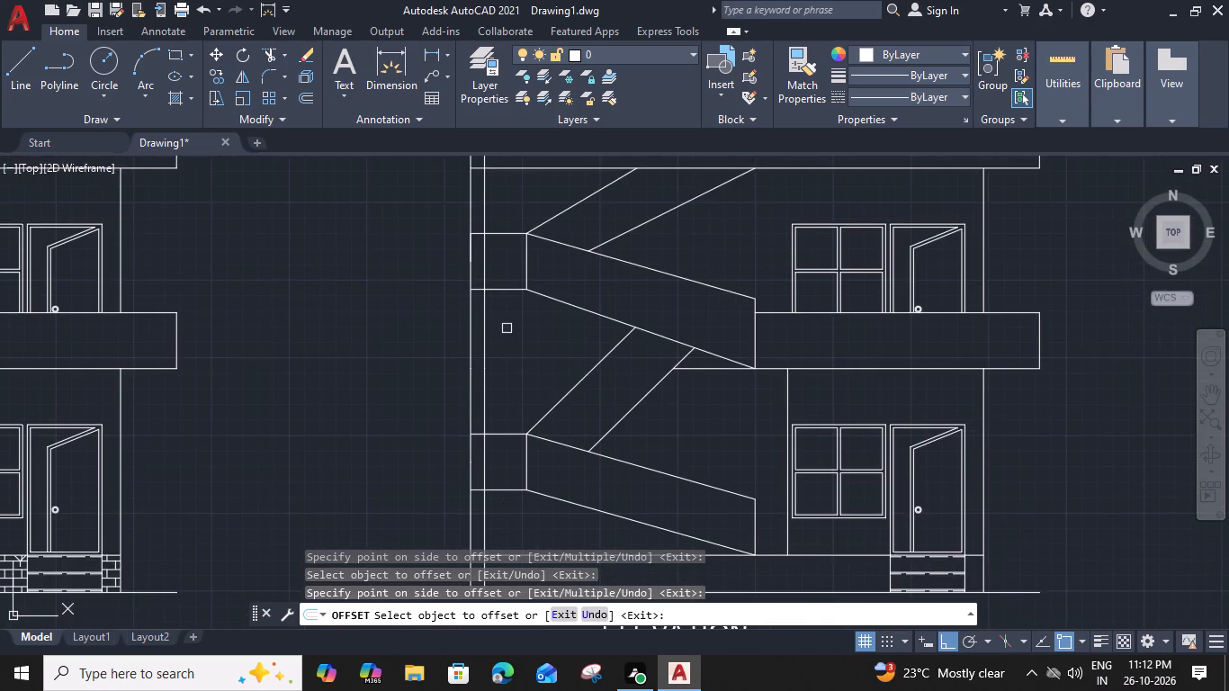
# Erase the overlapping line segments of the copied elevation's stair-side outer wall around the upper landing.
pyautogui.moveTo(508, 322); pyautogui.dragTo(499, 433, button='middle')
pyautogui.click(460, 232)
pyautogui.click(493, 243)
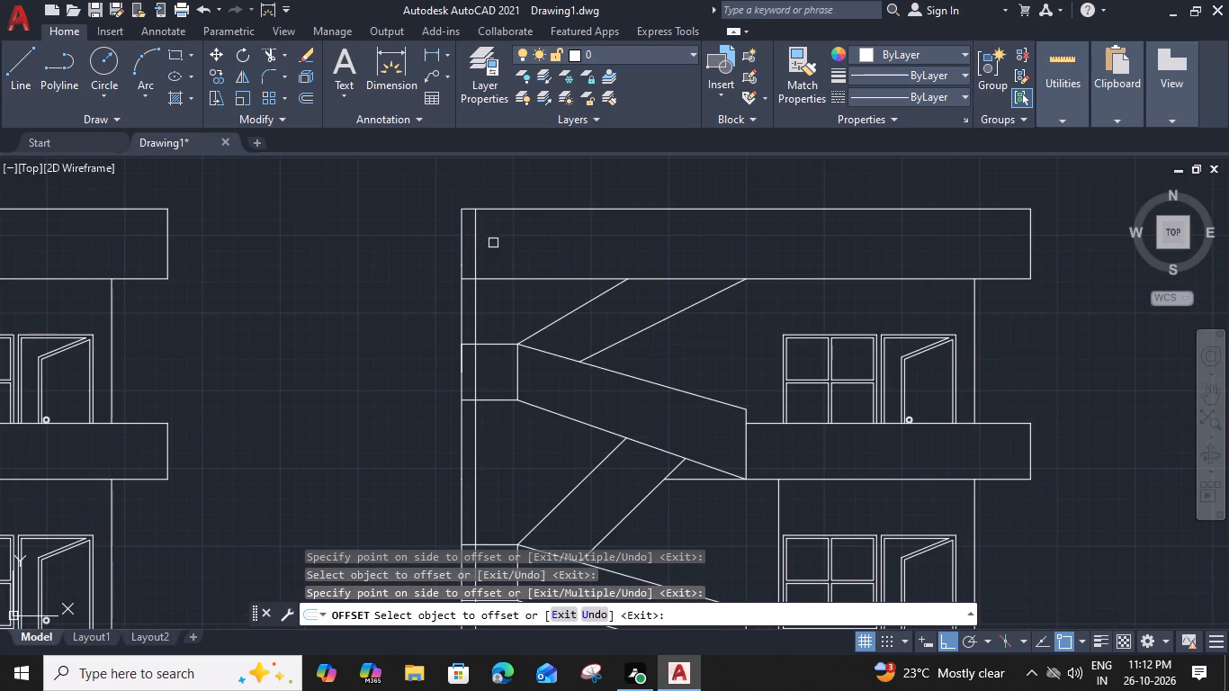
pyautogui.press('Escape')
pyautogui.moveTo(499, 364); pyautogui.dragTo(499, 347, button='middle')
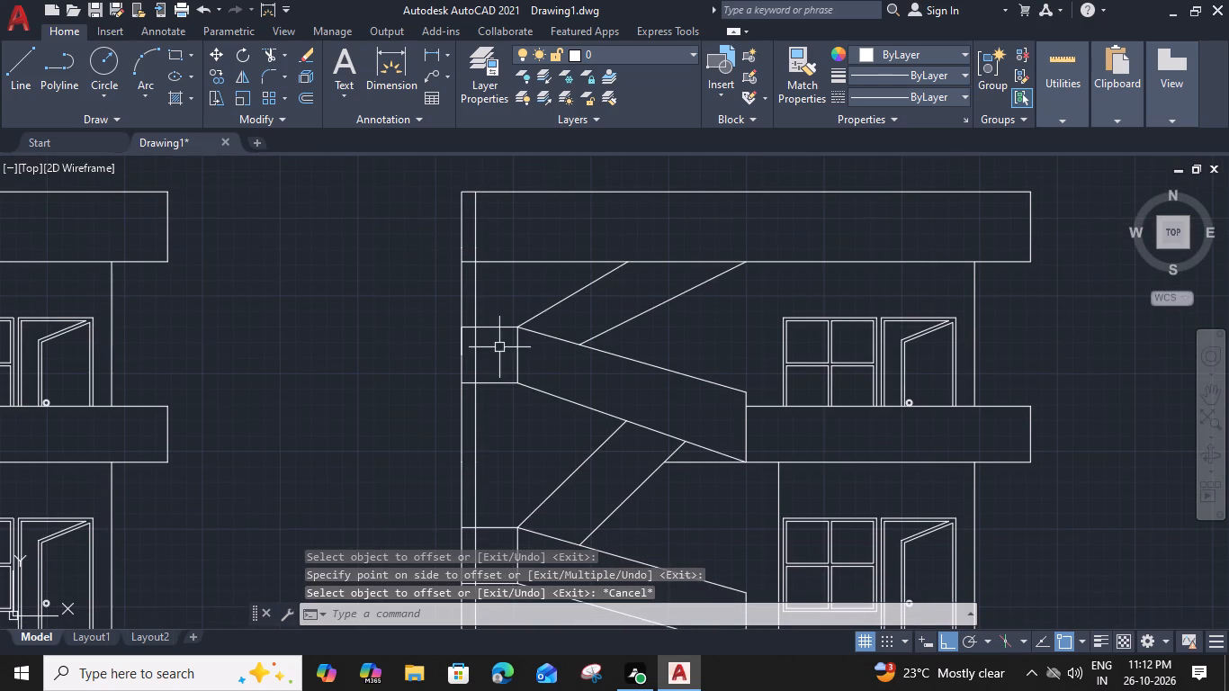
pyautogui.click(463, 355)
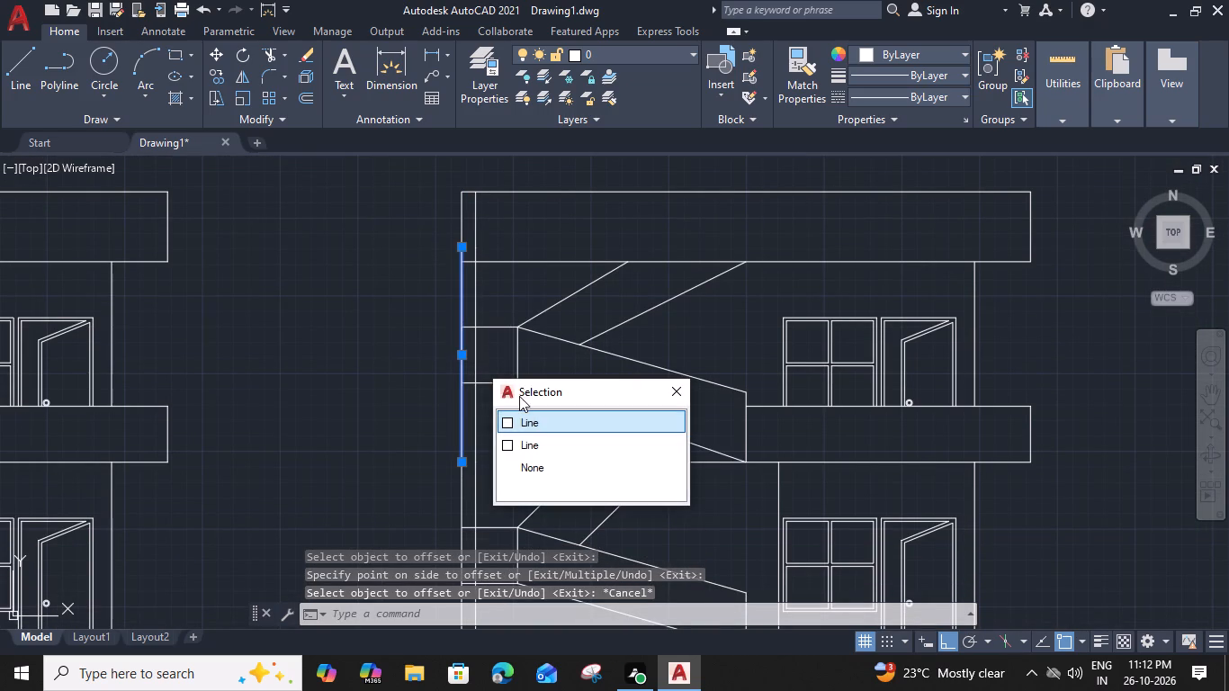
pyautogui.click(529, 444)
pyautogui.press('Delete')
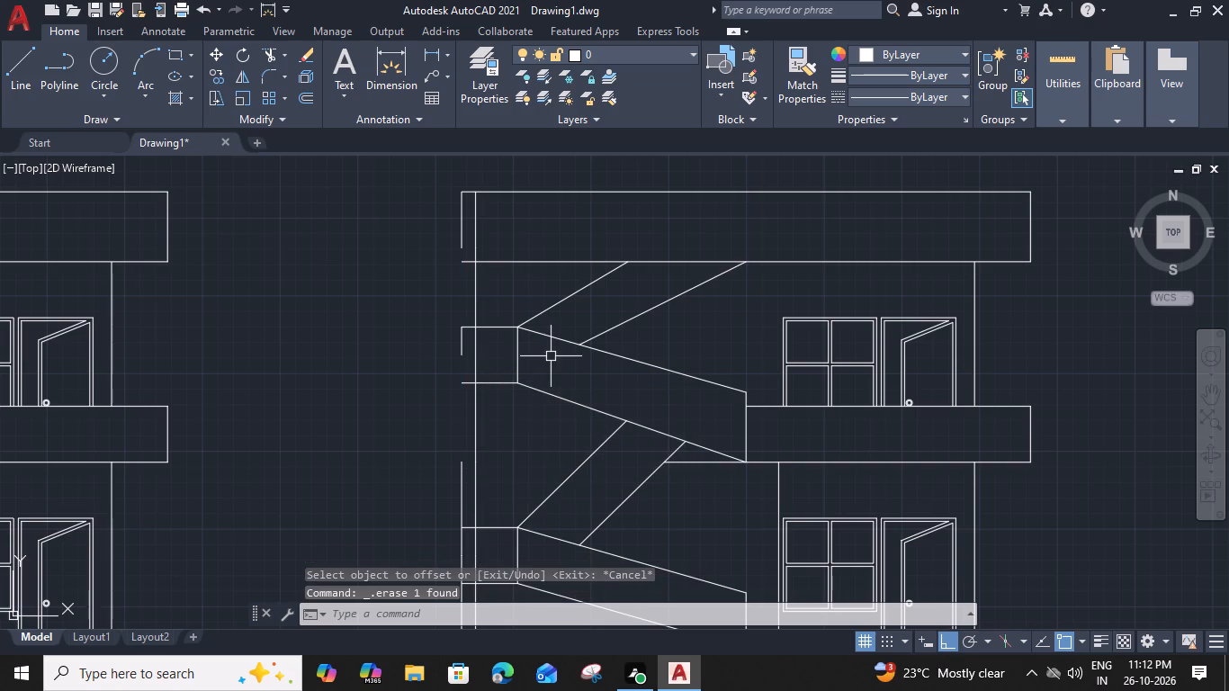
pyautogui.click(464, 346)
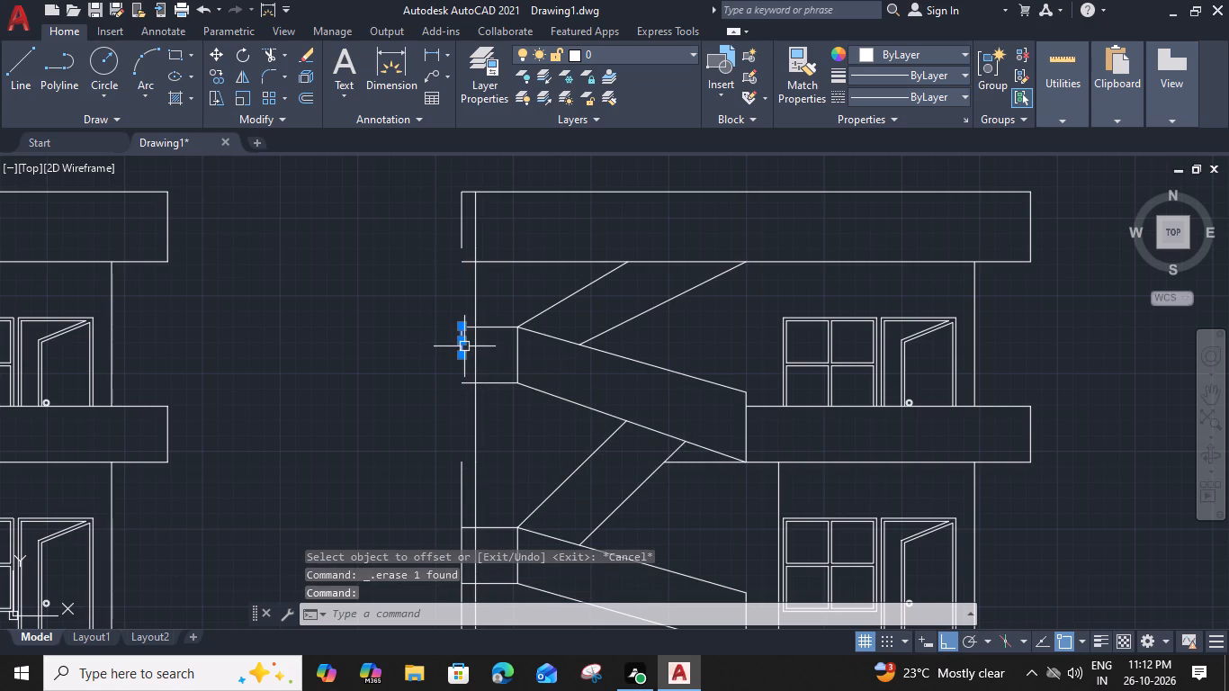
pyautogui.press('Delete')
# Extend the remaining stair-side outer wall segments into a continuous line from the ground line to the roof top.
pyautogui.write('EX')
pyautogui.press('space')
pyautogui.click(462, 480)
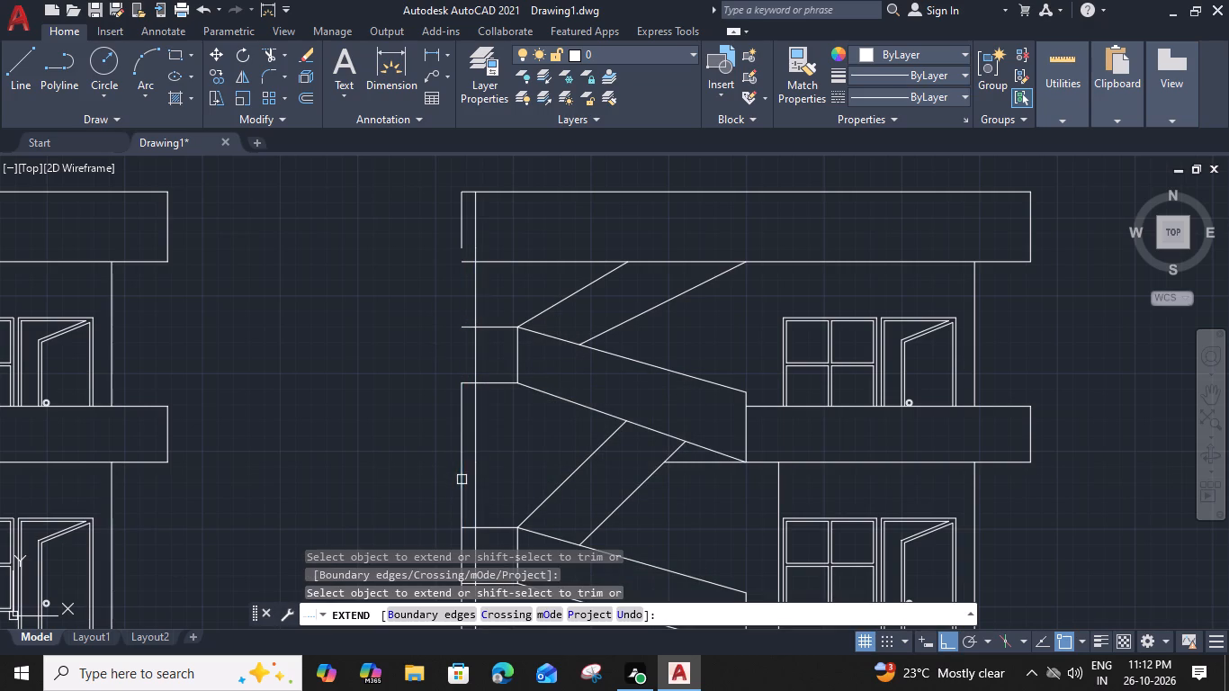
pyautogui.click(458, 447)
pyautogui.click(458, 410)
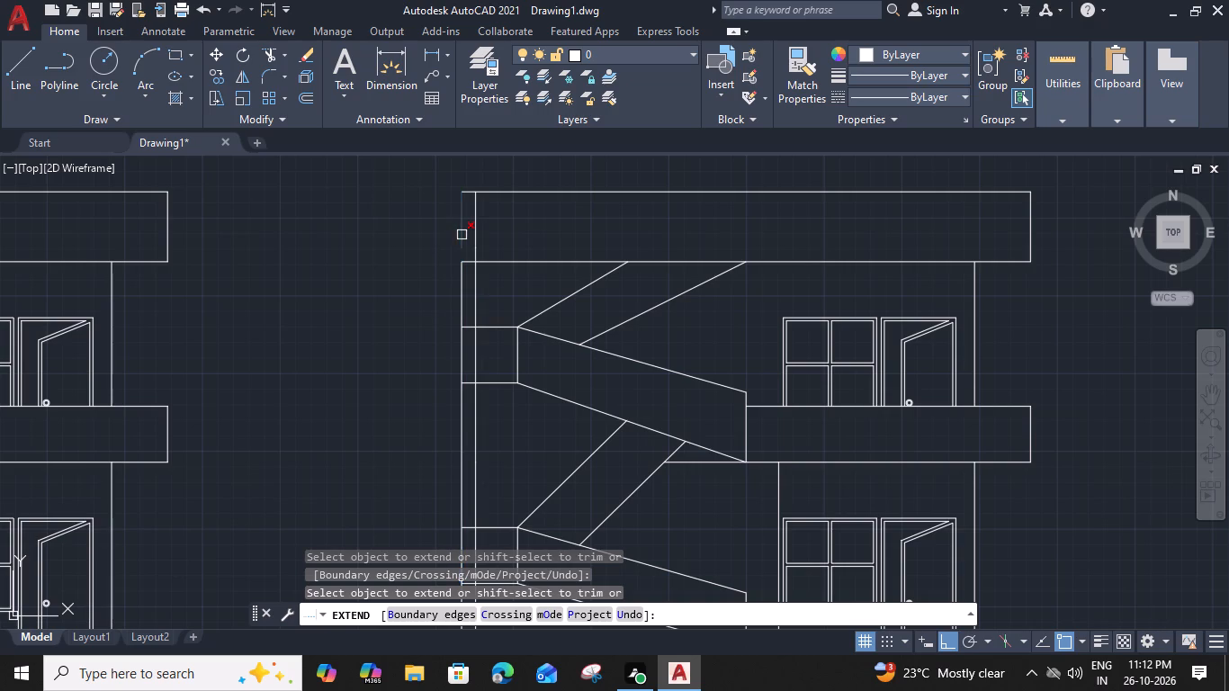
pyautogui.keyDown('shift'); pyautogui.click(462, 235); pyautogui.keyUp('shift')
pyautogui.click(460, 303)
pyautogui.moveTo(468, 400); pyautogui.dragTo(448, 206, button='middle')
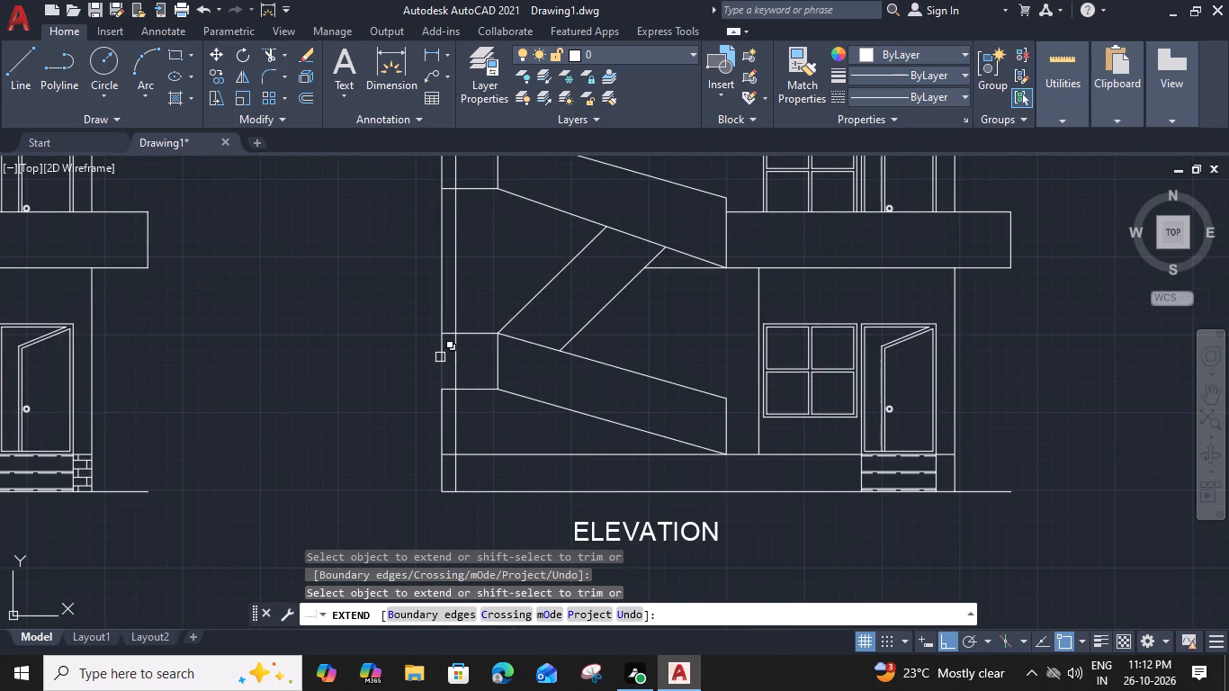
pyautogui.keyDown('shift'); pyautogui.click(440, 357); pyautogui.keyUp('shift')
pyautogui.keyDown('shift'); pyautogui.click(441, 380); pyautogui.keyUp('shift')
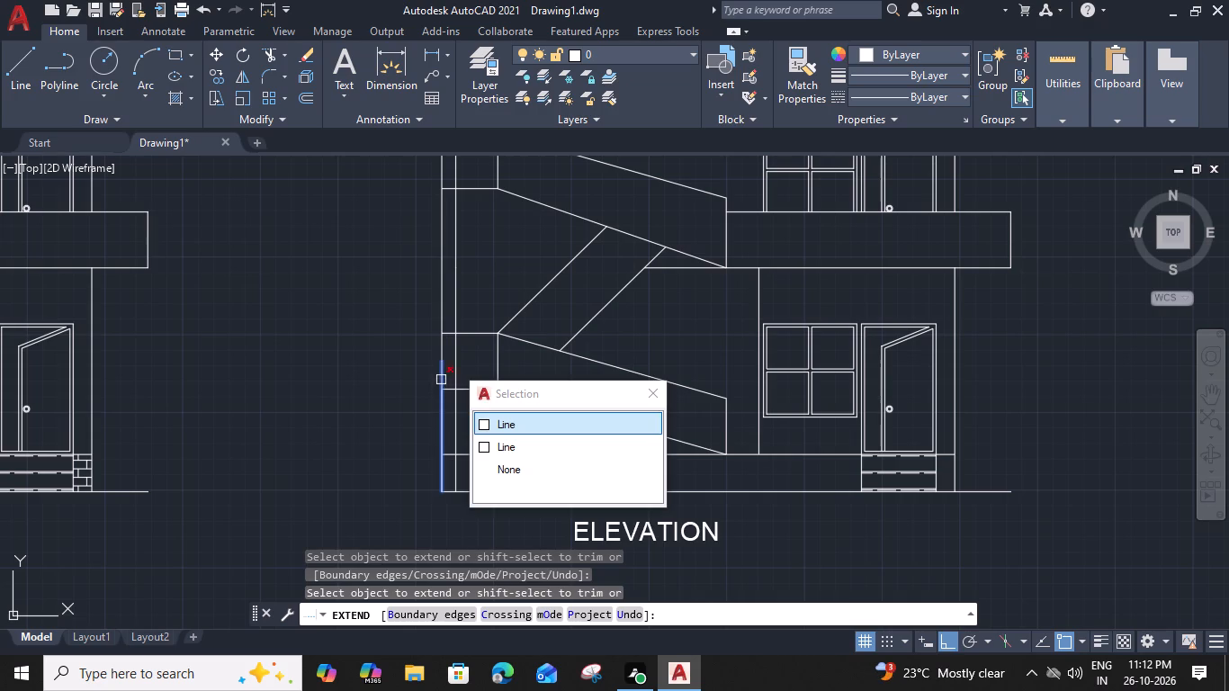
pyautogui.keyDown('shift'); pyautogui.click(440, 350); pyautogui.keyUp('shift')
pyautogui.keyDown('shift'); pyautogui.click(441, 351); pyautogui.keyUp('shift')
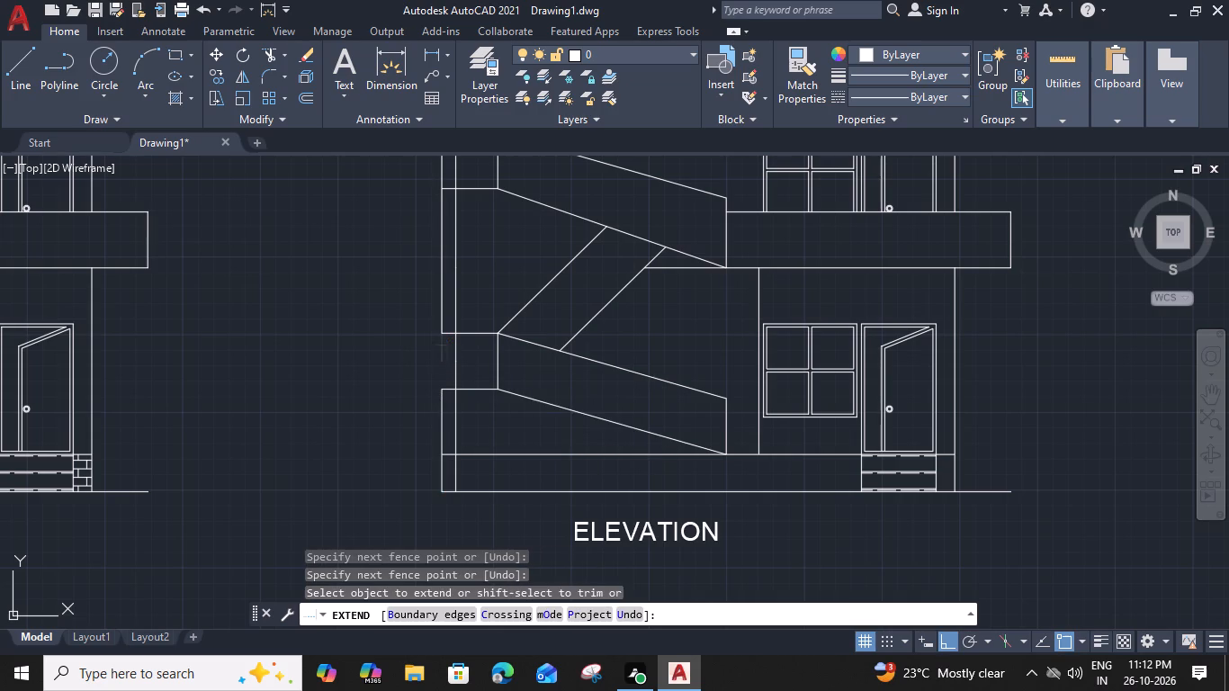
pyautogui.keyDown('shift'); pyautogui.click(440, 420); pyautogui.keyUp('shift')
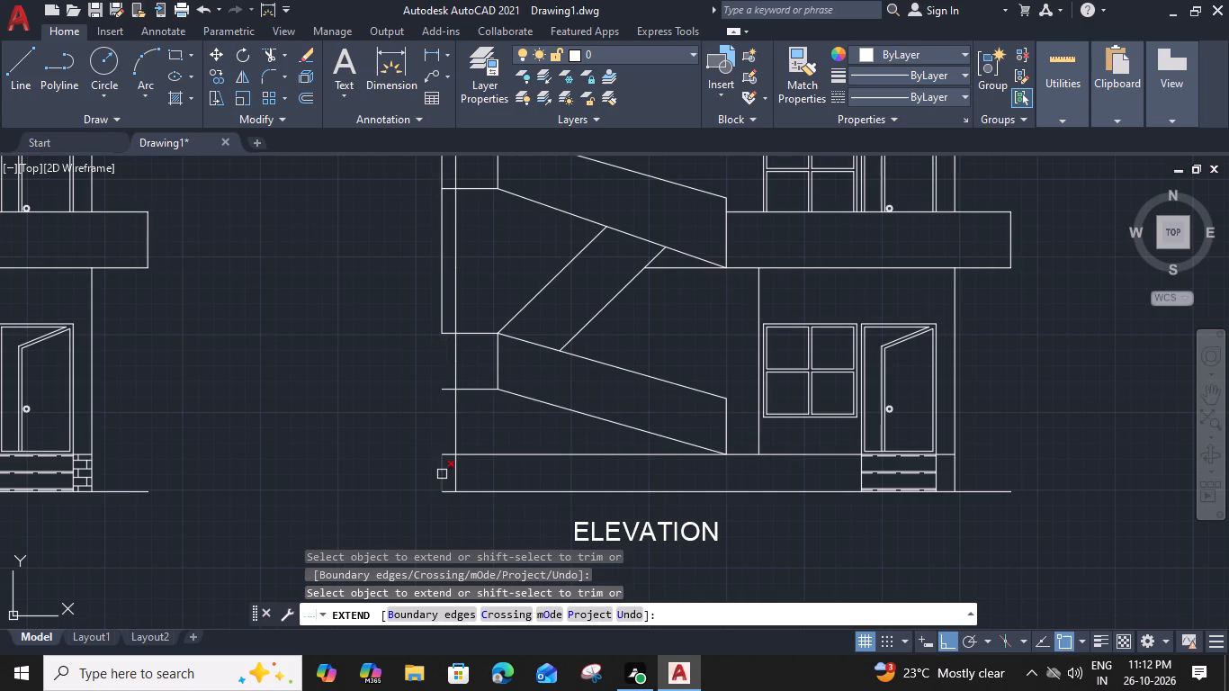
pyautogui.keyDown('shift'); pyautogui.click(442, 474); pyautogui.keyUp('shift')
pyautogui.click(444, 315)
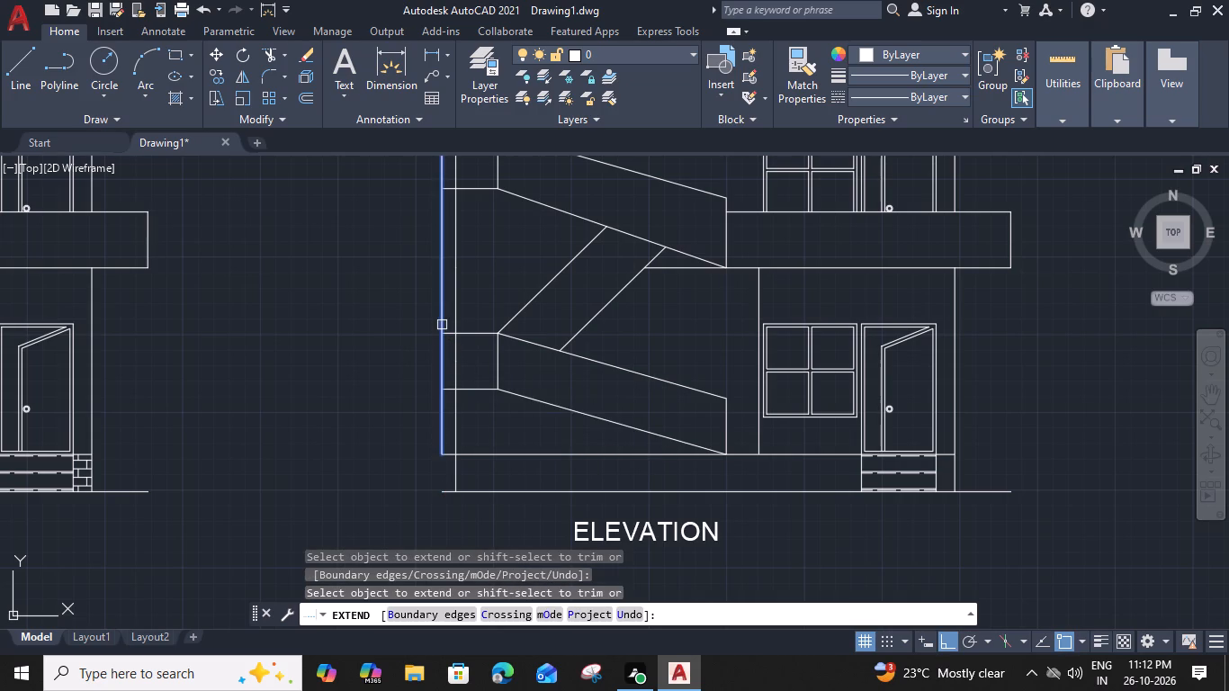
pyautogui.click(442, 325)
pyautogui.click(441, 367)
pyautogui.press('Escape')
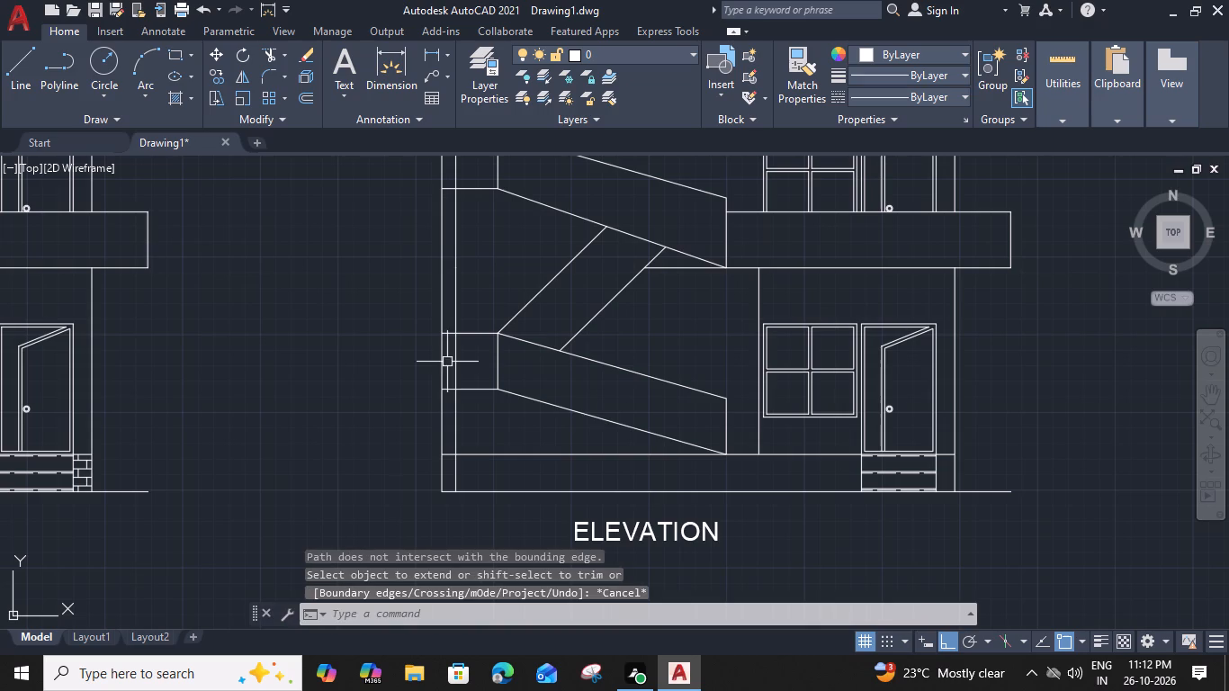
# Erase the separate inner offset segments along the copied elevation's stair-side outer wall, from the base up to the roof band.
pyautogui.click(453, 364)
pyautogui.press('Delete')
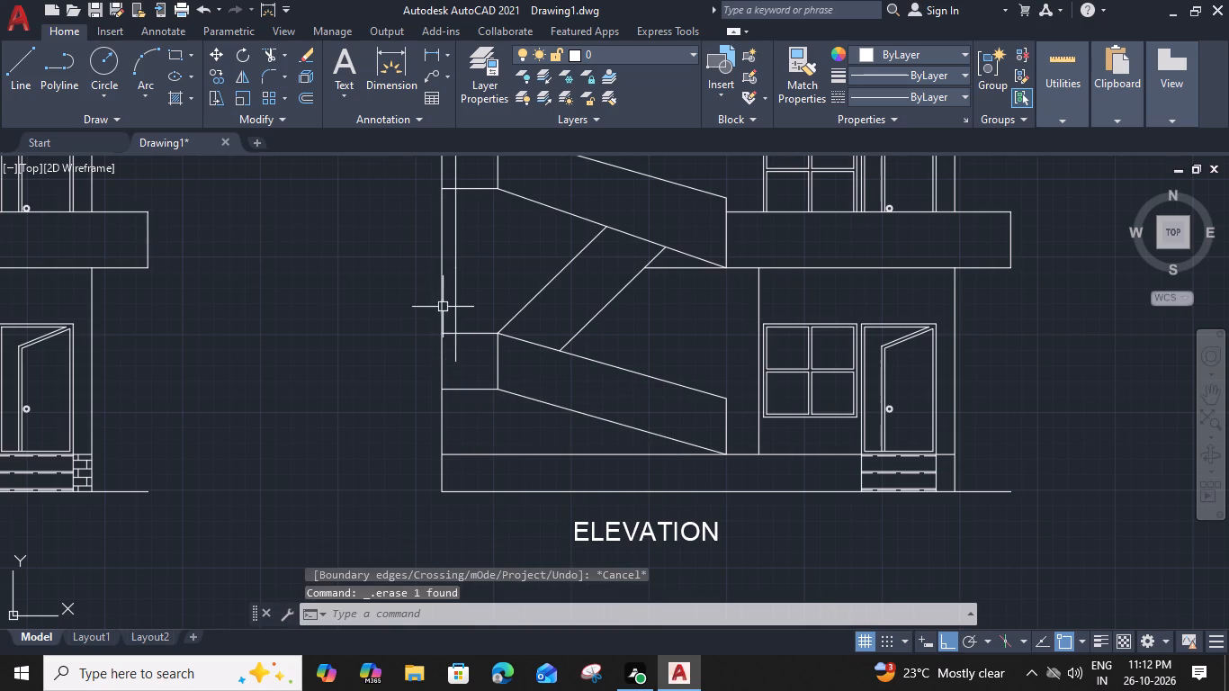
pyautogui.click(458, 301)
pyautogui.press('Delete')
pyautogui.moveTo(475, 285); pyautogui.dragTo(480, 419, button='middle')
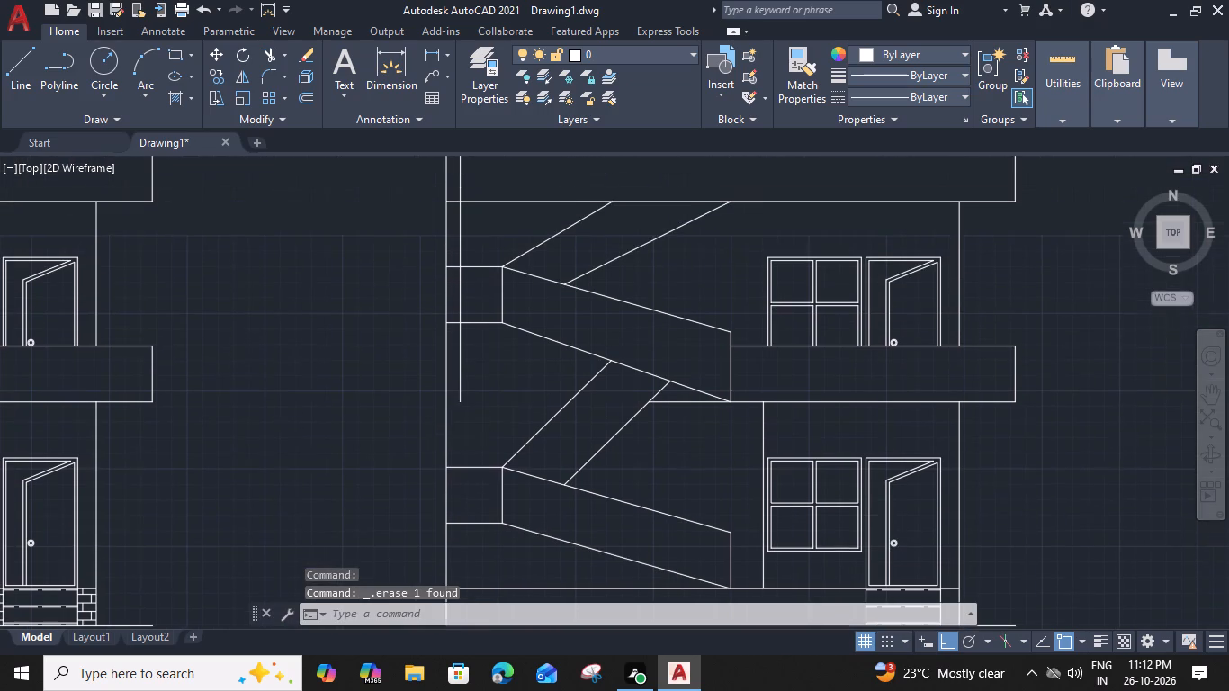
pyautogui.click(458, 370)
pyautogui.press('Delete')
pyautogui.moveTo(481, 370); pyautogui.dragTo(480, 431, button='middle')
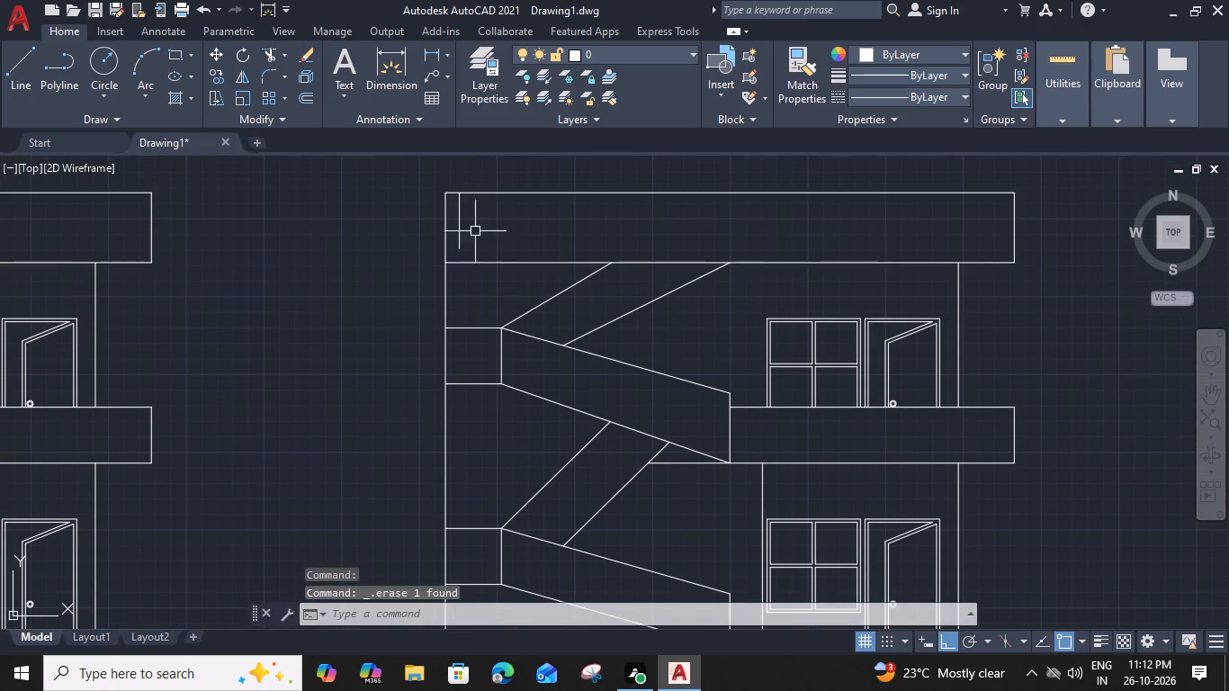
pyautogui.click(458, 217)
pyautogui.press('Delete')
# Offset the full-height stair-side outer wall line 9" inward.
pyautogui.click(446, 306)
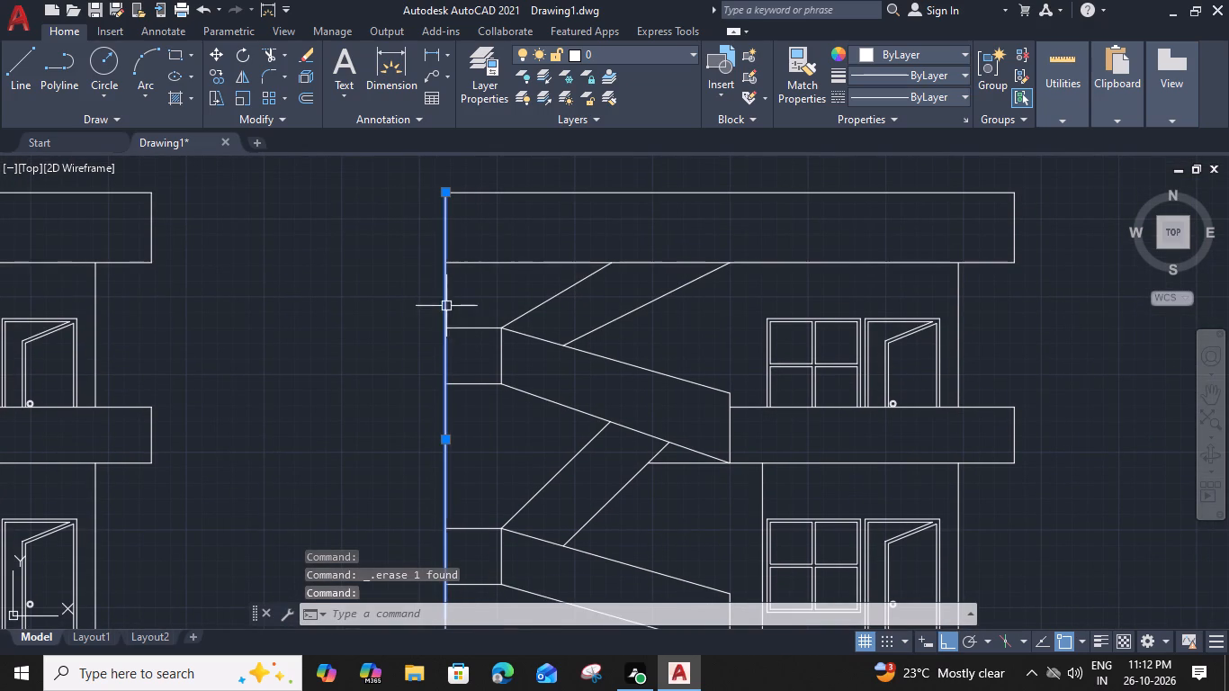
pyautogui.write('O')
pyautogui.press('space')
pyautogui.press('9')
pyautogui.hotkey('shift', '"')
pyautogui.press('Return')
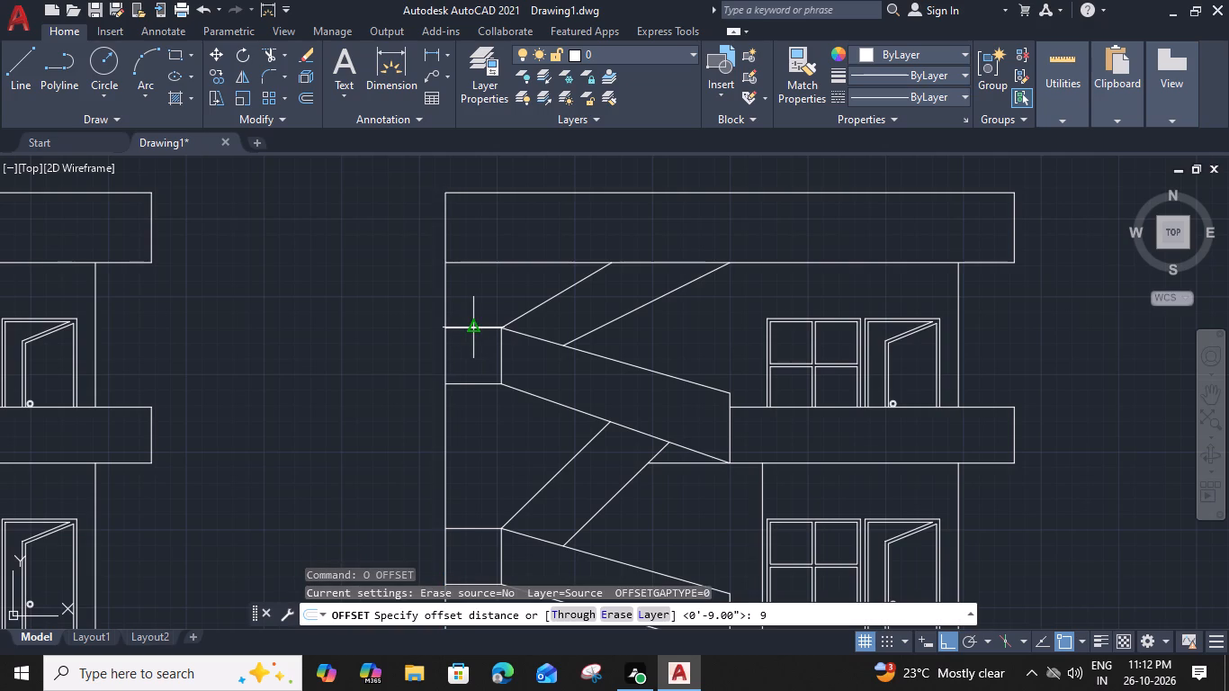
pyautogui.click(534, 344)
pyautogui.press('Escape')
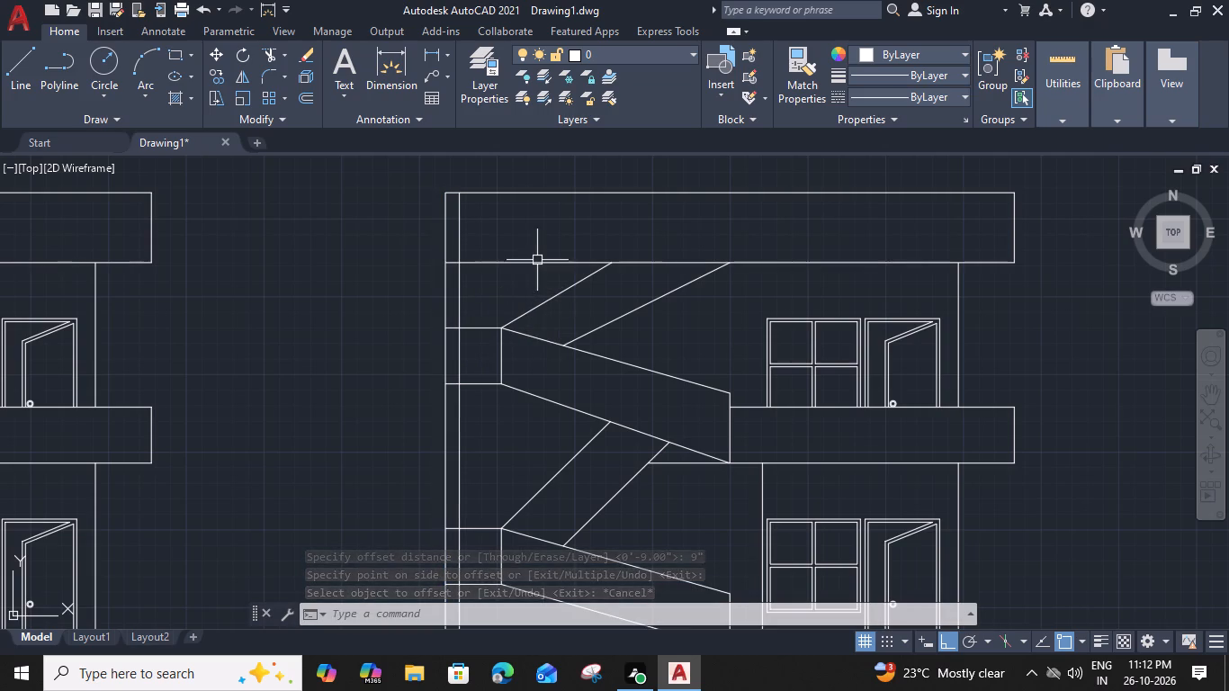
# Offset the underside of the copied elevation's roof band 6" downward.
pyautogui.click(537, 259)
pyautogui.write('O 6"')
pyautogui.press('Return')
pyautogui.click(525, 331)
pyautogui.press('Escape')
# Offset the ground-floor wall line beside the window 6" toward the staircase.
pyautogui.moveTo(522, 315); pyautogui.dragTo(516, 193, button='middle')
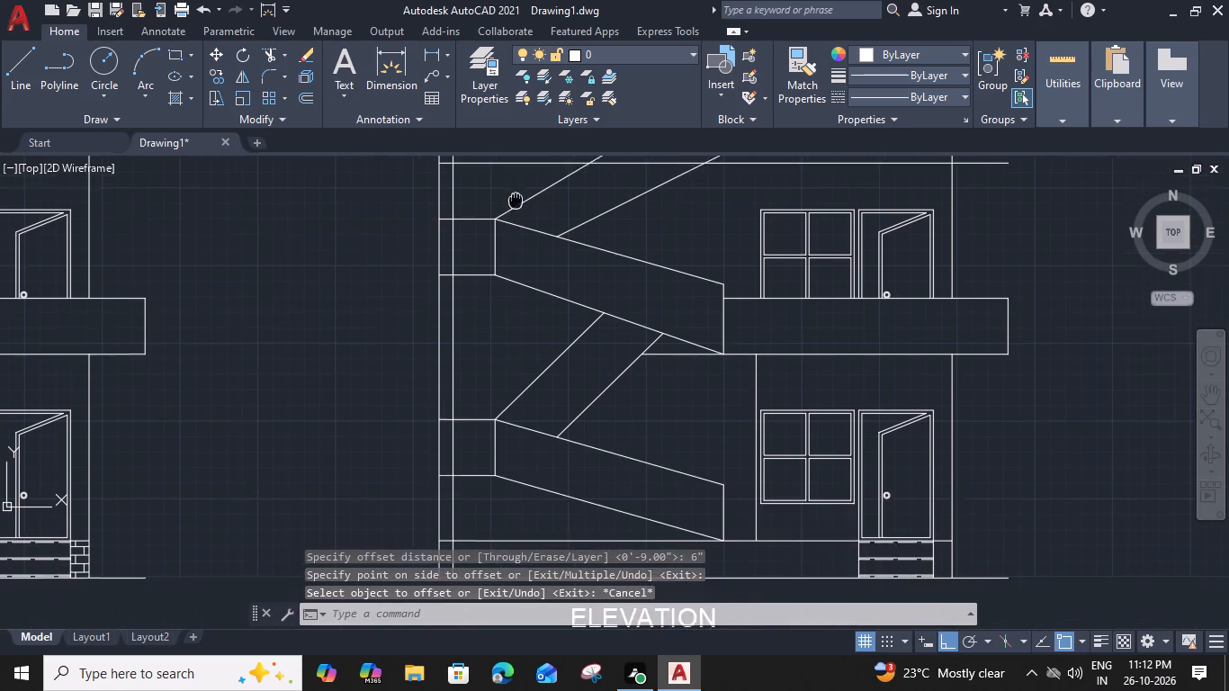
pyautogui.moveTo(516, 193); pyautogui.dragTo(516, 174, button='middle')
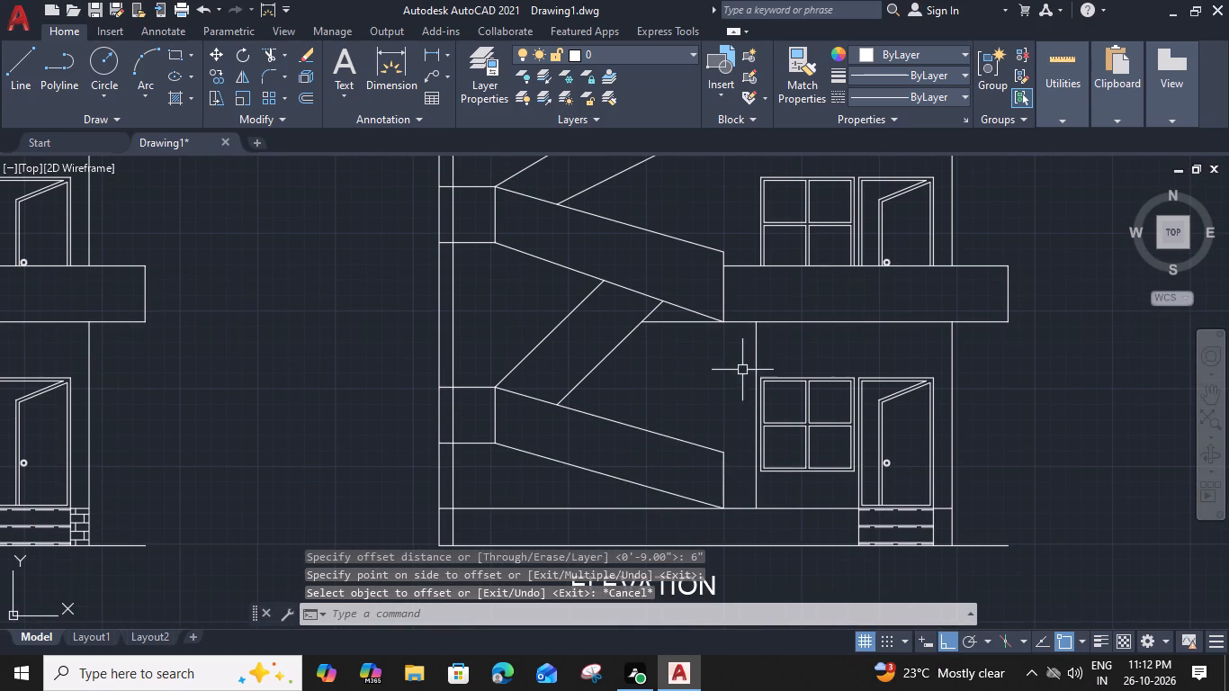
pyautogui.click(756, 345)
pyautogui.write('O 6"')
pyautogui.press('Return')
pyautogui.click(688, 375)
pyautogui.press('Escape')
# Extend both lines of the wall beside the windows up through the floor band to the line below the roof band.
pyautogui.write('EX')
pyautogui.press('space')
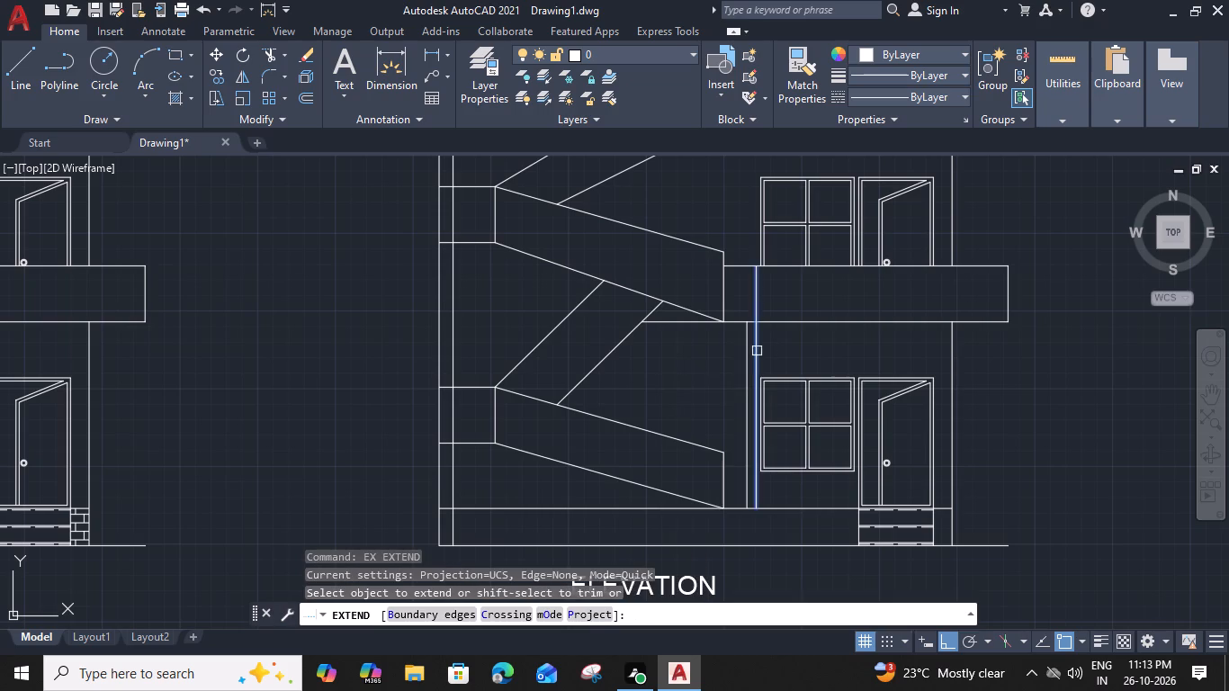
pyautogui.click(777, 346)
pyautogui.click(687, 350)
pyautogui.click(790, 330)
pyautogui.click(695, 354)
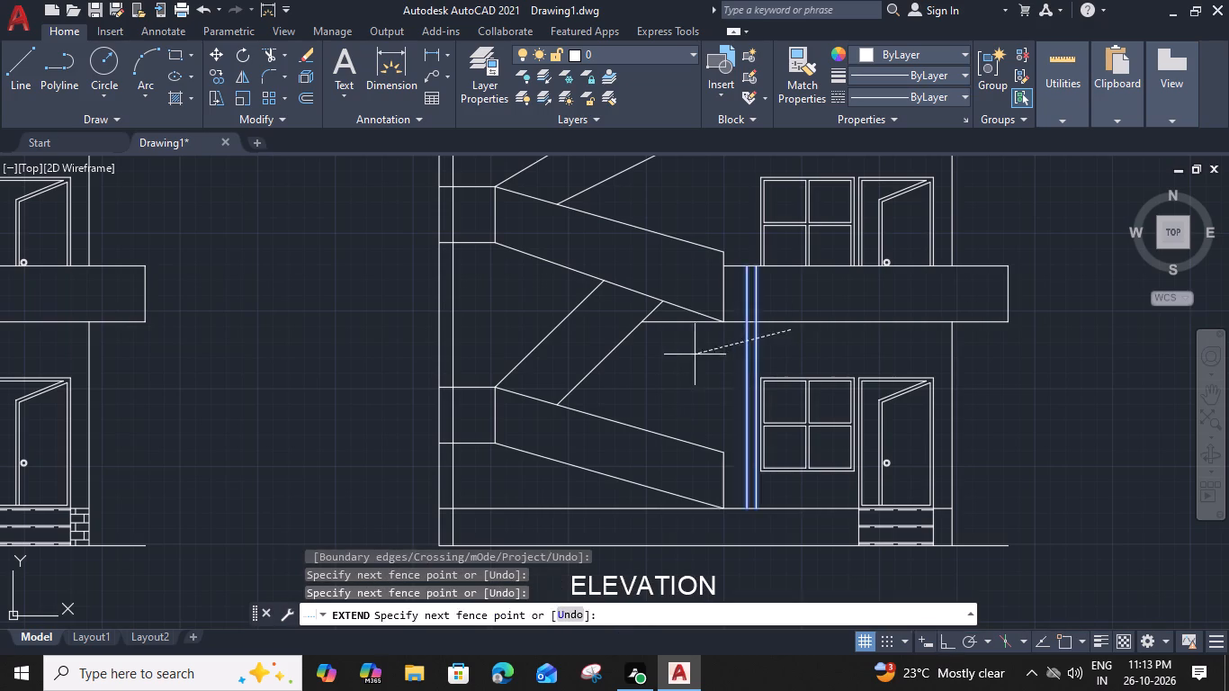
pyautogui.moveTo(756, 339); pyautogui.dragTo(733, 415, button='middle')
pyautogui.click(749, 356)
pyautogui.click(704, 359)
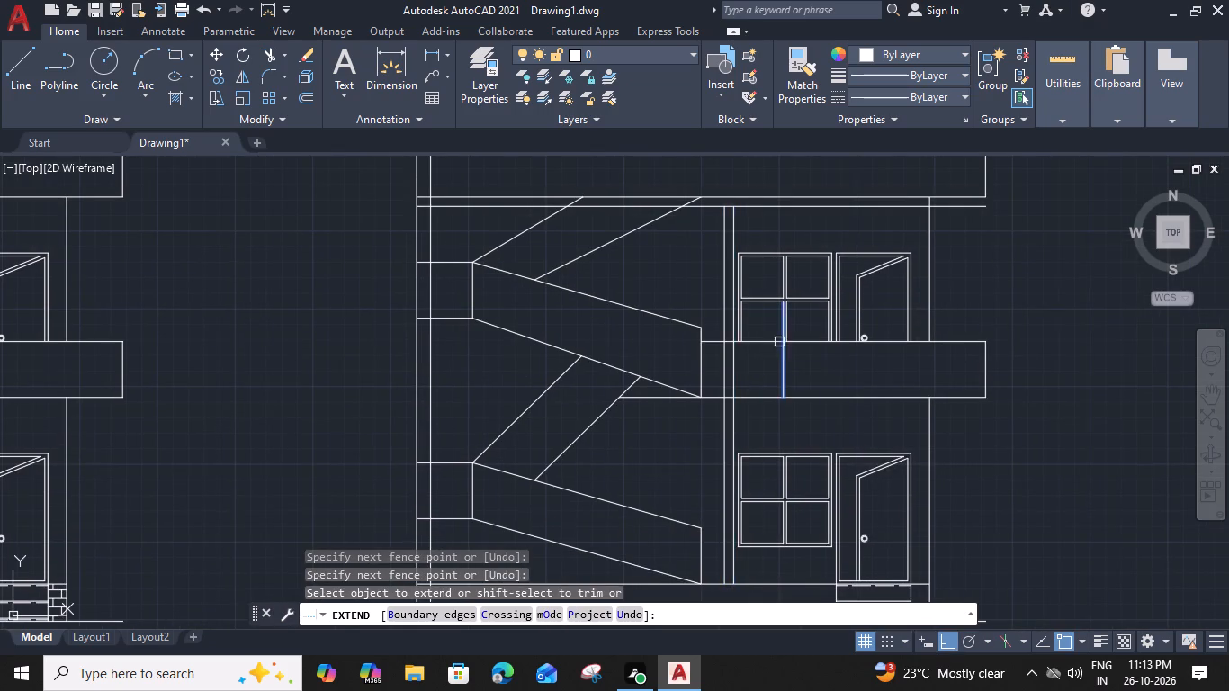
pyautogui.moveTo(782, 346); pyautogui.dragTo(766, 411, button='middle')
pyautogui.click(731, 281)
pyautogui.click(695, 288)
pyautogui.moveTo(703, 293); pyautogui.dragTo(704, 346, button='middle')
pyautogui.moveTo(742, 343); pyautogui.dragTo(768, 341, button='middle')
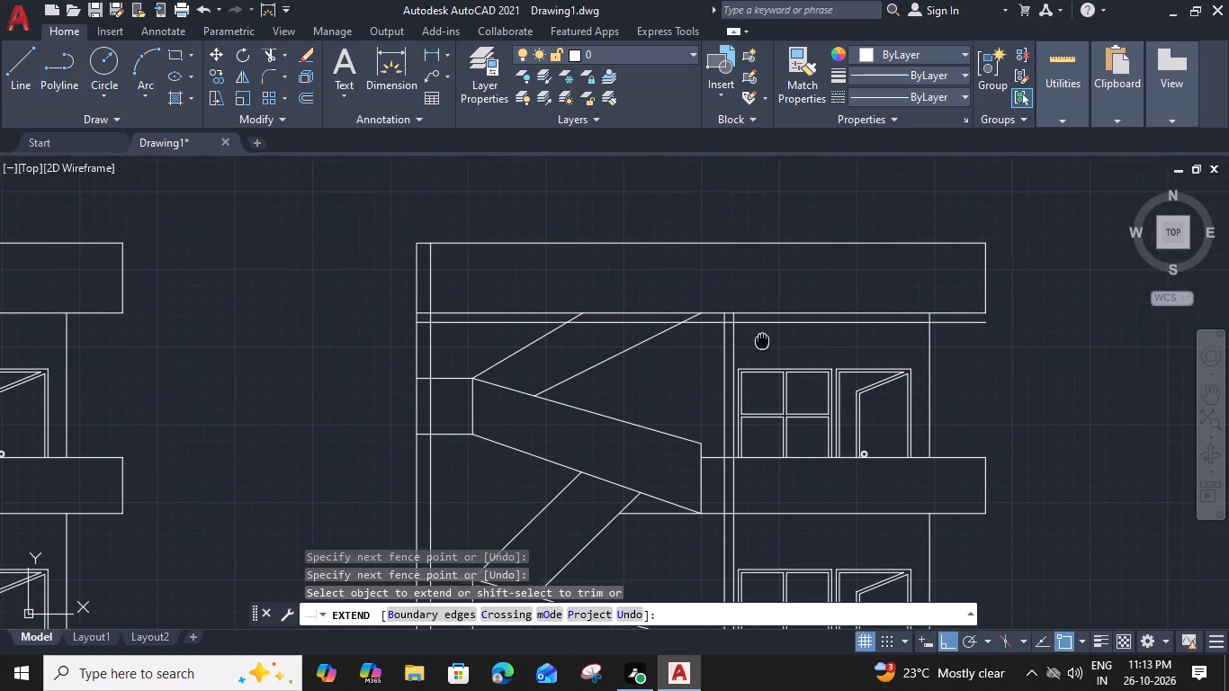
pyautogui.scroll(2, 736, 303)
pyautogui.keyDown('shift'); pyautogui.moveTo(777, 337); pyautogui.dragTo(766, 337); pyautogui.keyUp('shift')
pyautogui.keyDown('shift'); pyautogui.click(706, 338); pyautogui.keyUp('shift')
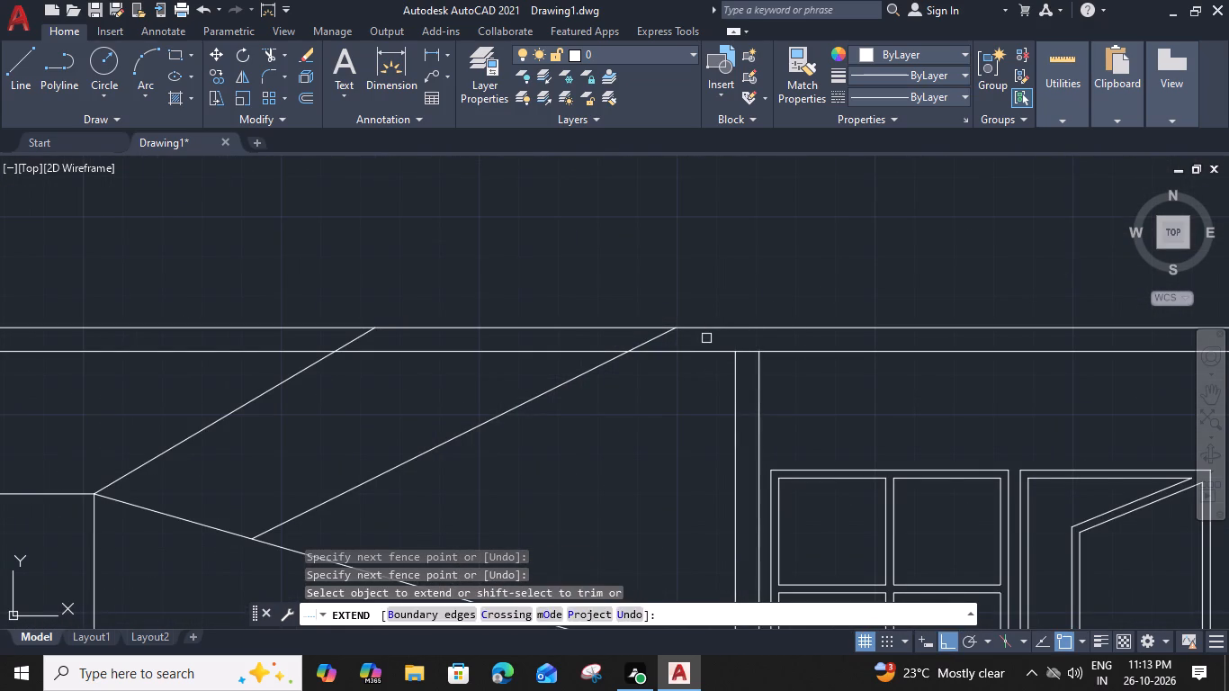
pyautogui.press('Escape')
# Erase the upper landing and the upper stair flight lines from the copied elevation.
pyautogui.scroll(-1, 661, 399)
pyautogui.moveTo(661, 399); pyautogui.dragTo(731, 300, button='middle')
pyautogui.click(409, 308)
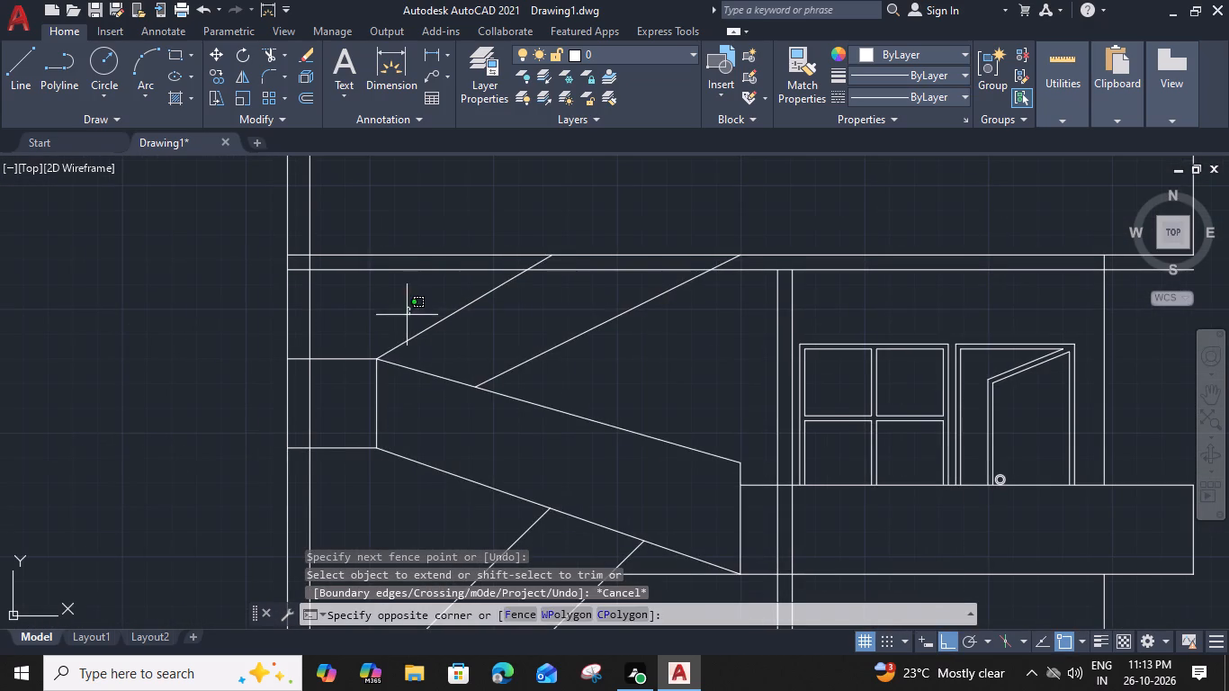
pyautogui.click(333, 475)
pyautogui.press('Print')
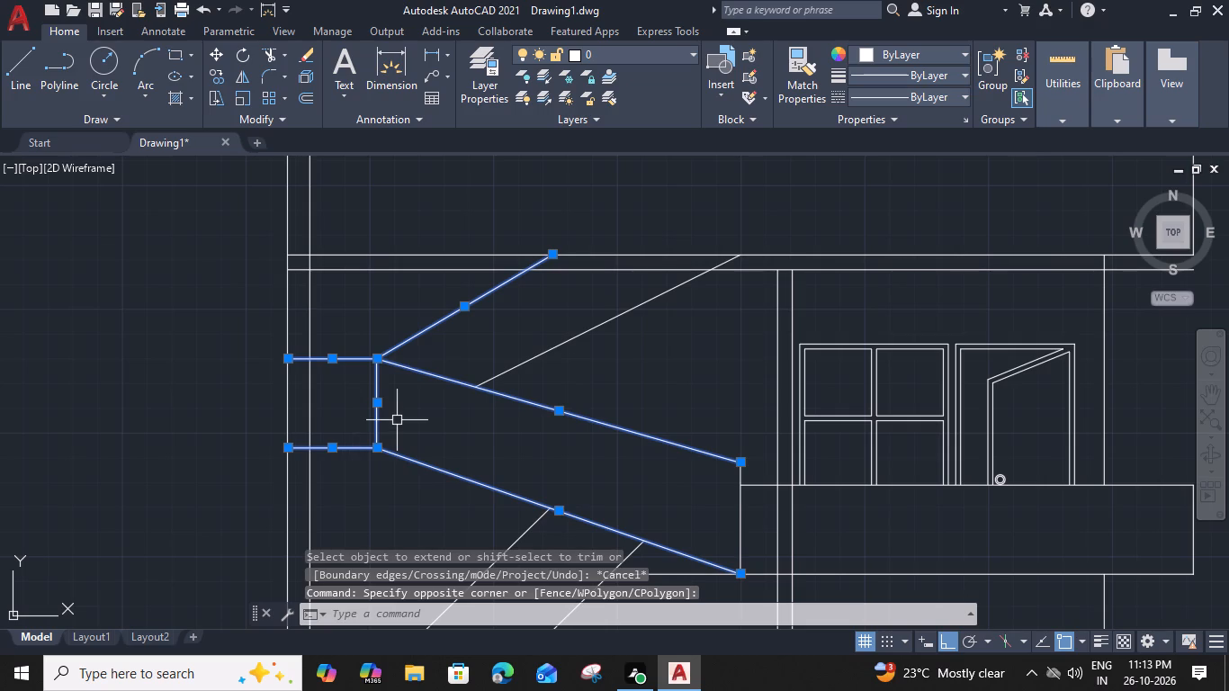
pyautogui.press('Delete')
pyautogui.click(623, 372)
pyautogui.click(408, 386)
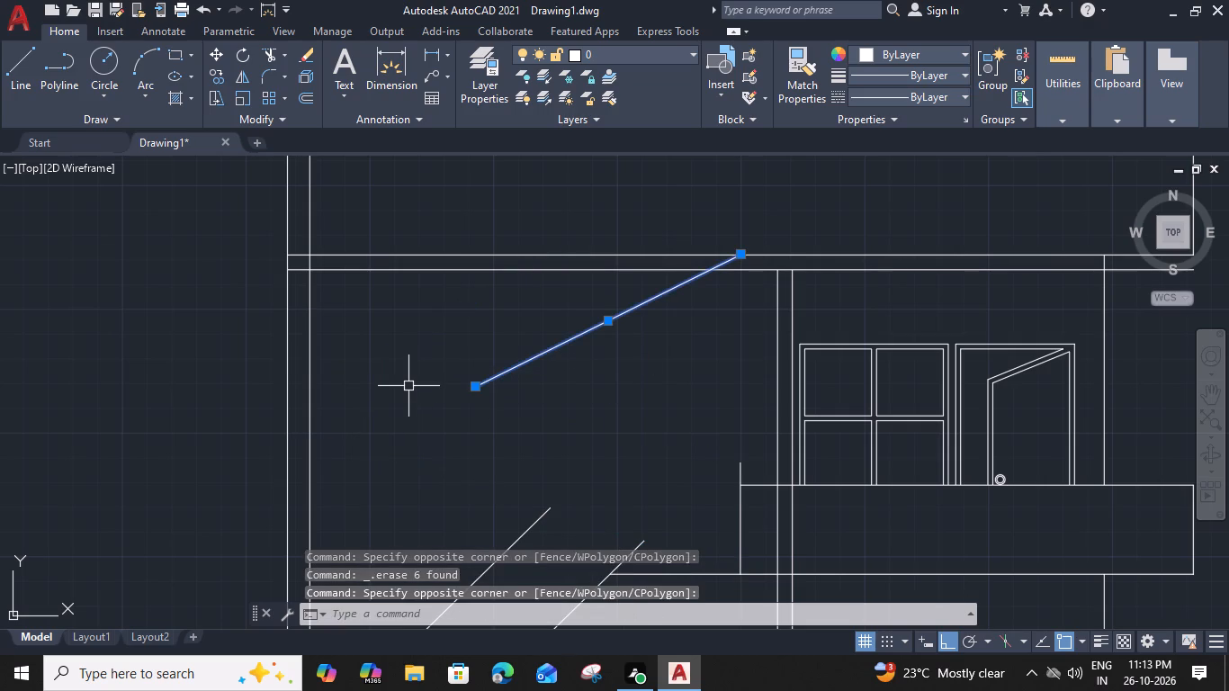
pyautogui.press('Delete')
# Erase the lower landing, the lower stair flight lines and the leftover vertical stair end above the plinth.
pyautogui.moveTo(484, 496); pyautogui.dragTo(503, 190, button='middle')
pyautogui.click(674, 322)
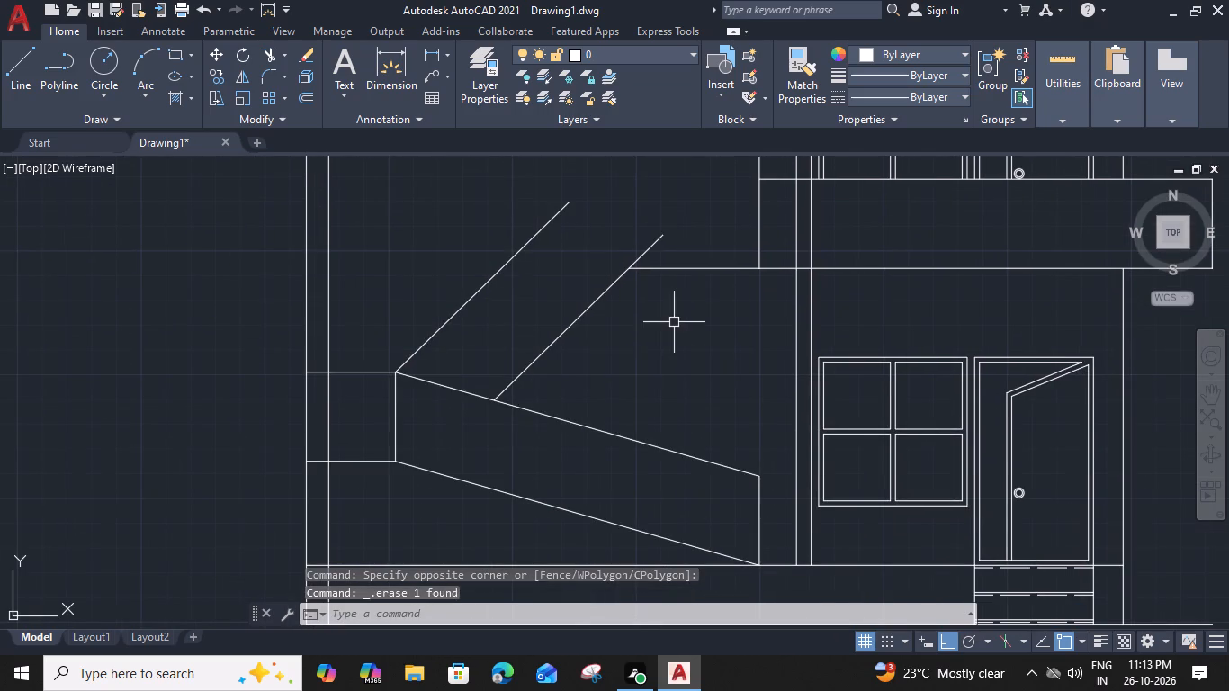
pyautogui.click(353, 517)
pyautogui.press('Delete')
pyautogui.scroll(-2, 492, 449)
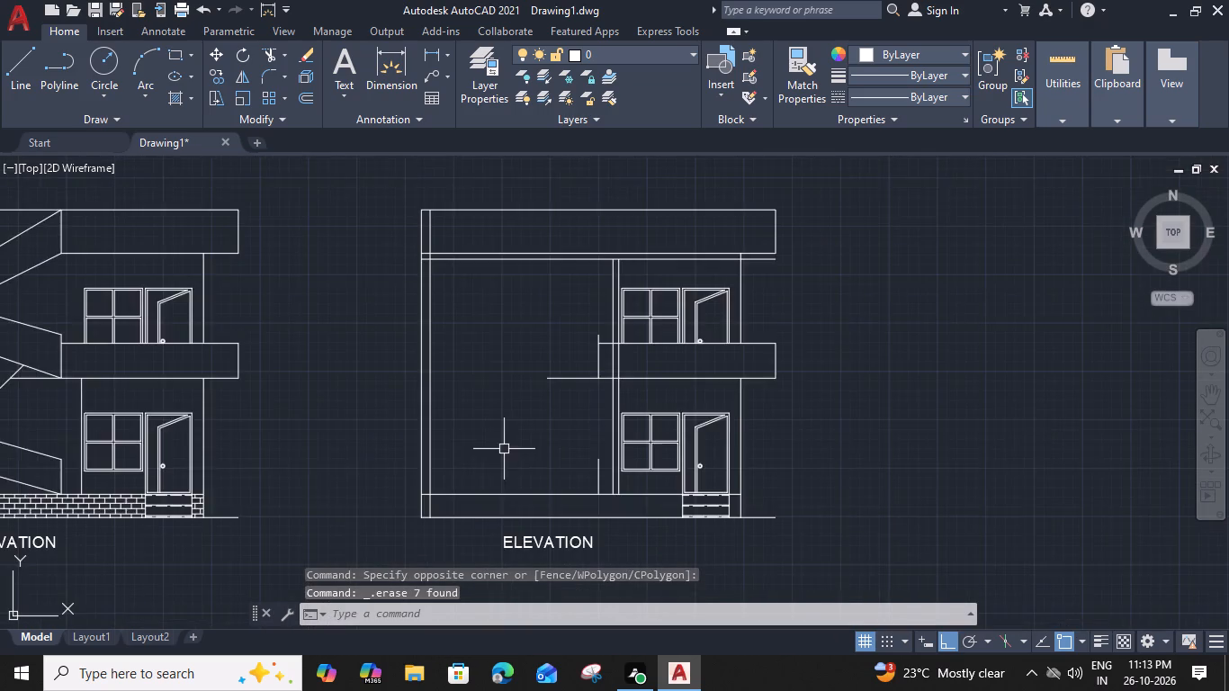
pyautogui.moveTo(507, 448); pyautogui.dragTo(507, 370, button='middle')
pyautogui.scroll(1, 618, 411)
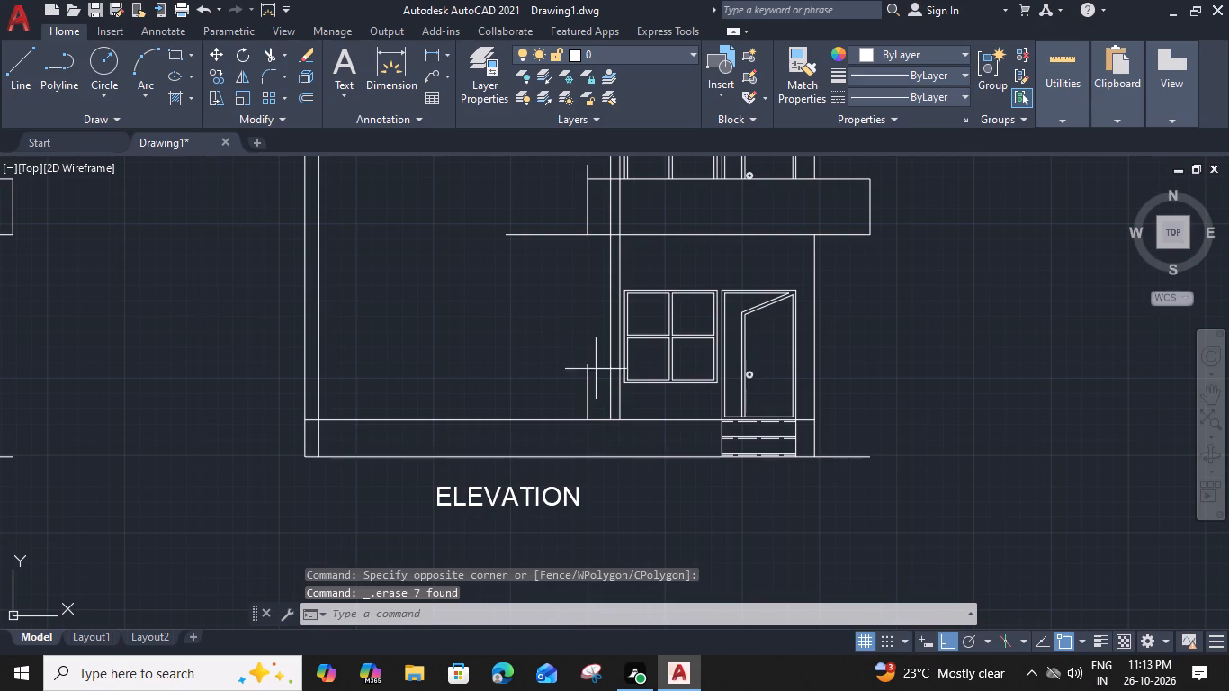
pyautogui.click(596, 369)
pyautogui.click(570, 397)
pyautogui.press('Delete')
# Erase the top, bottom and stair-side end lines of the first-floor band in the copied elevation.
pyautogui.moveTo(560, 306); pyautogui.dragTo(564, 405, button='middle')
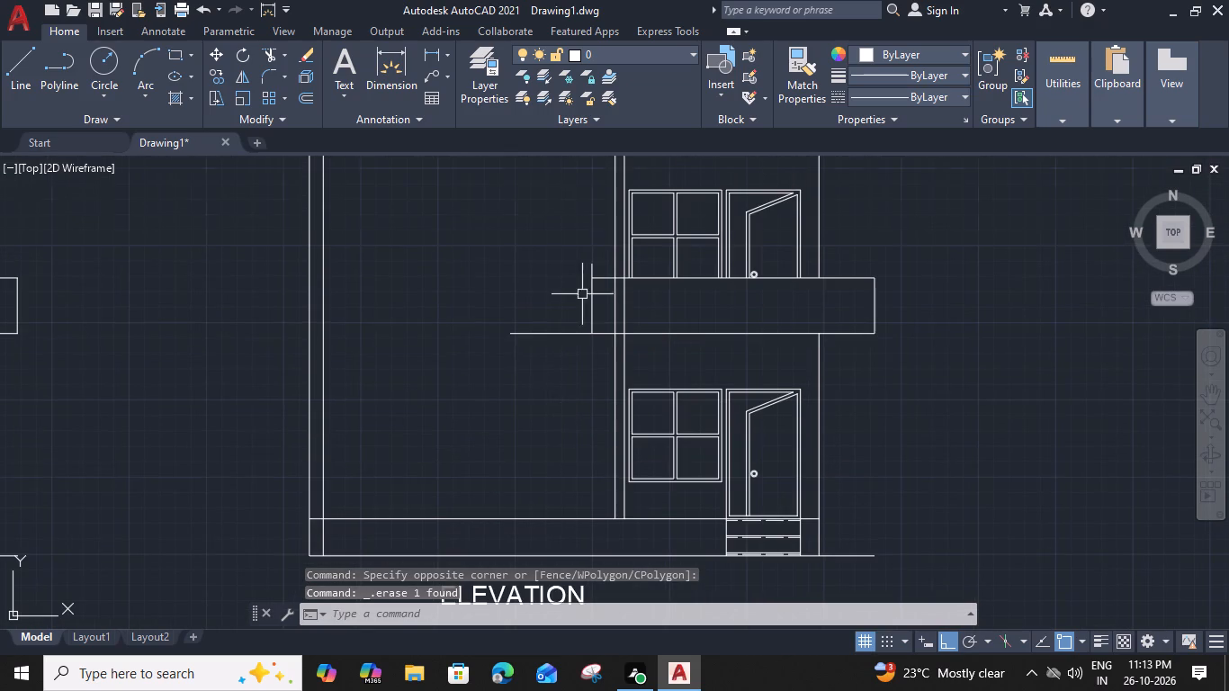
pyautogui.click(604, 266)
pyautogui.click(538, 381)
pyautogui.press('Delete')
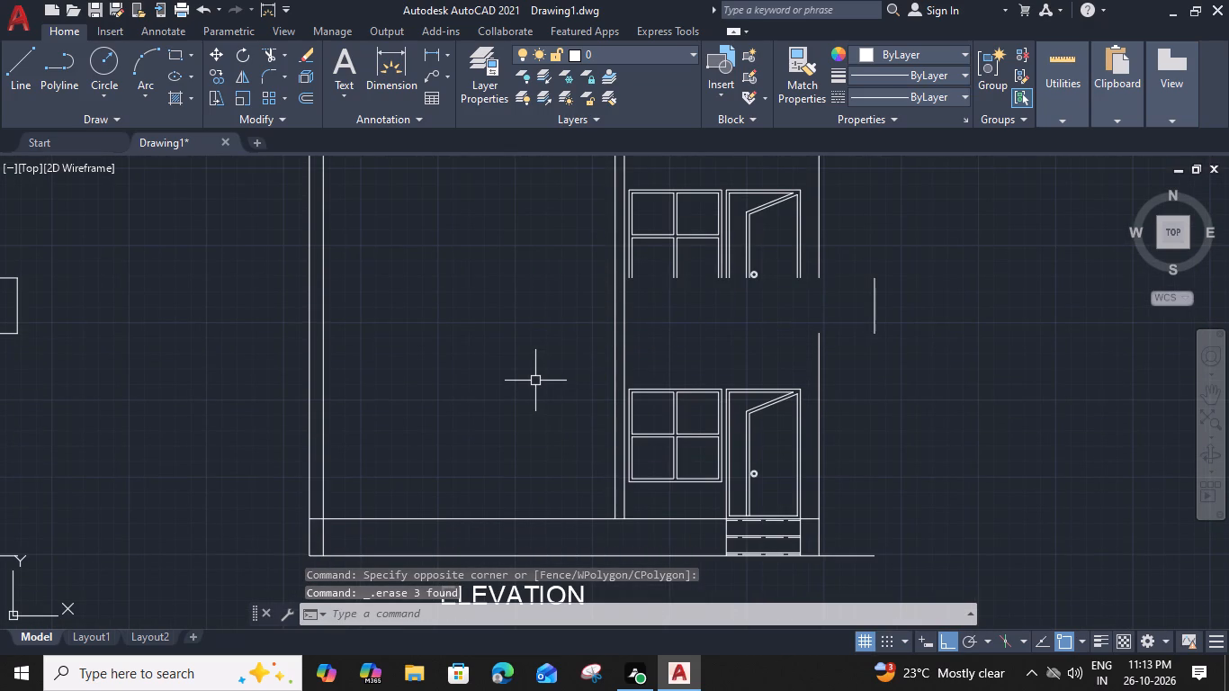
# Undo the last erase of the first-floor band lines.
pyautogui.hotkey('ctrl', 'z')
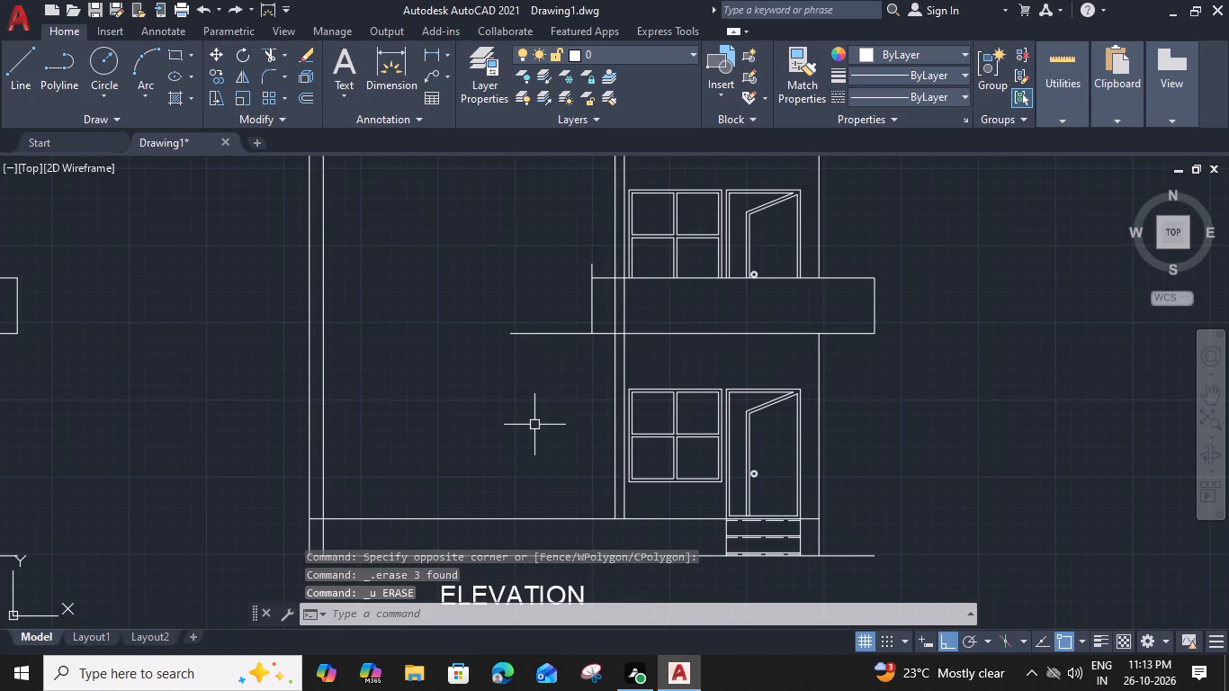
# Measure the ground-floor height between the plinth top and the floor band's bottom line in the copied elevation.
pyautogui.moveTo(534, 430); pyautogui.dragTo(539, 376, button='middle')
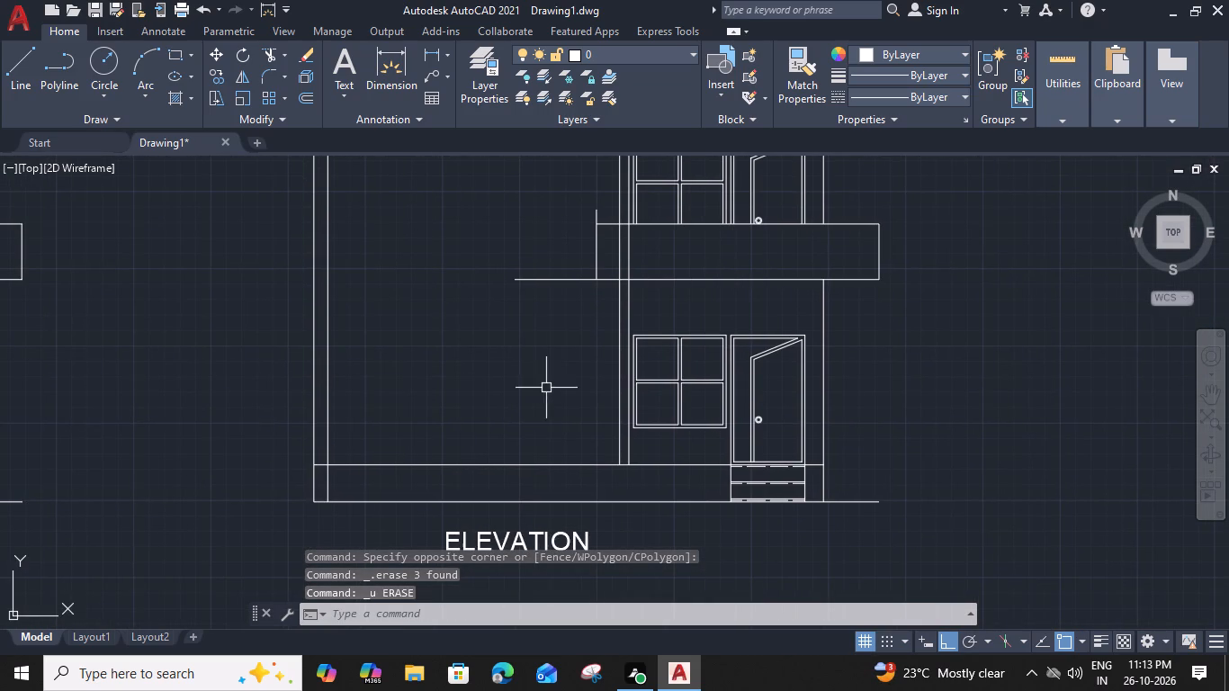
pyautogui.write('ME')
pyautogui.press('a')
pyautogui.press('space')
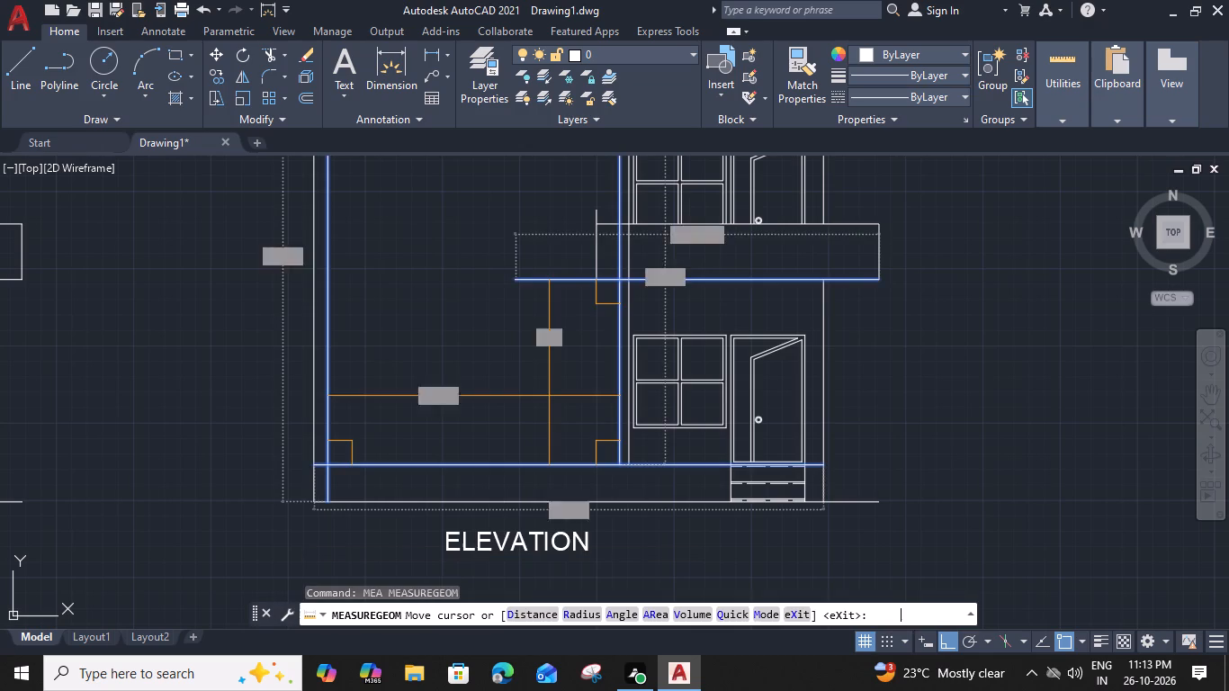
pyautogui.moveTo(588, 282); pyautogui.dragTo(565, 478, button='middle')
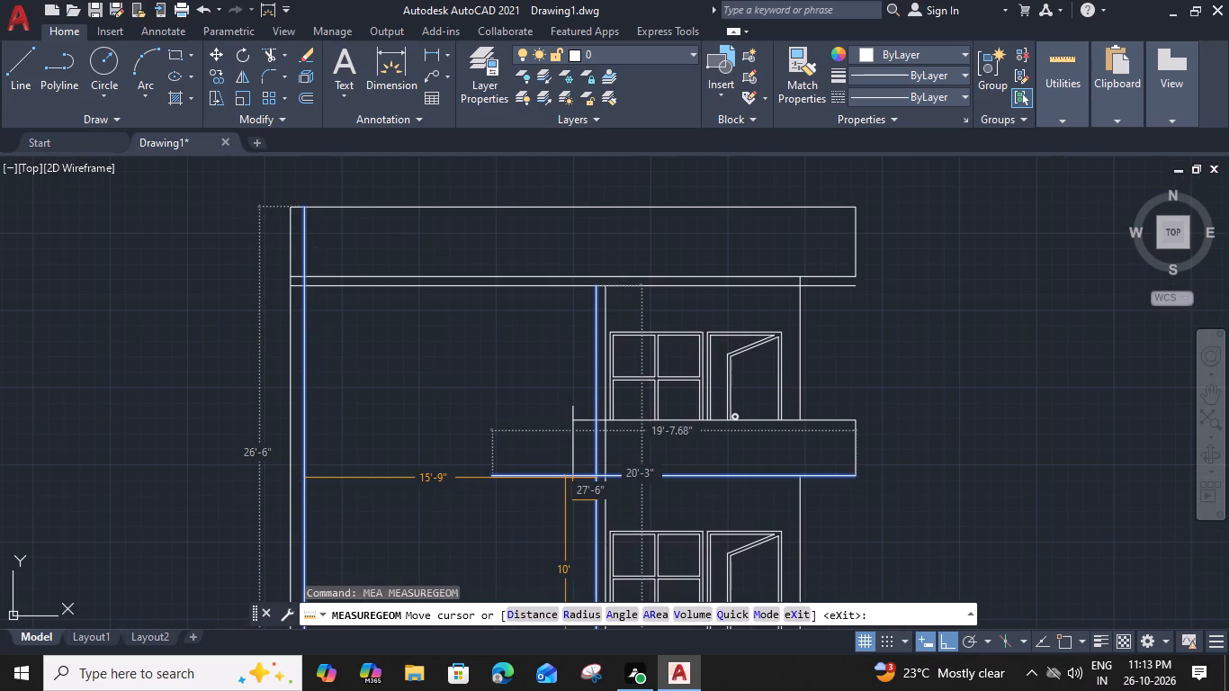
pyautogui.press('Escape')
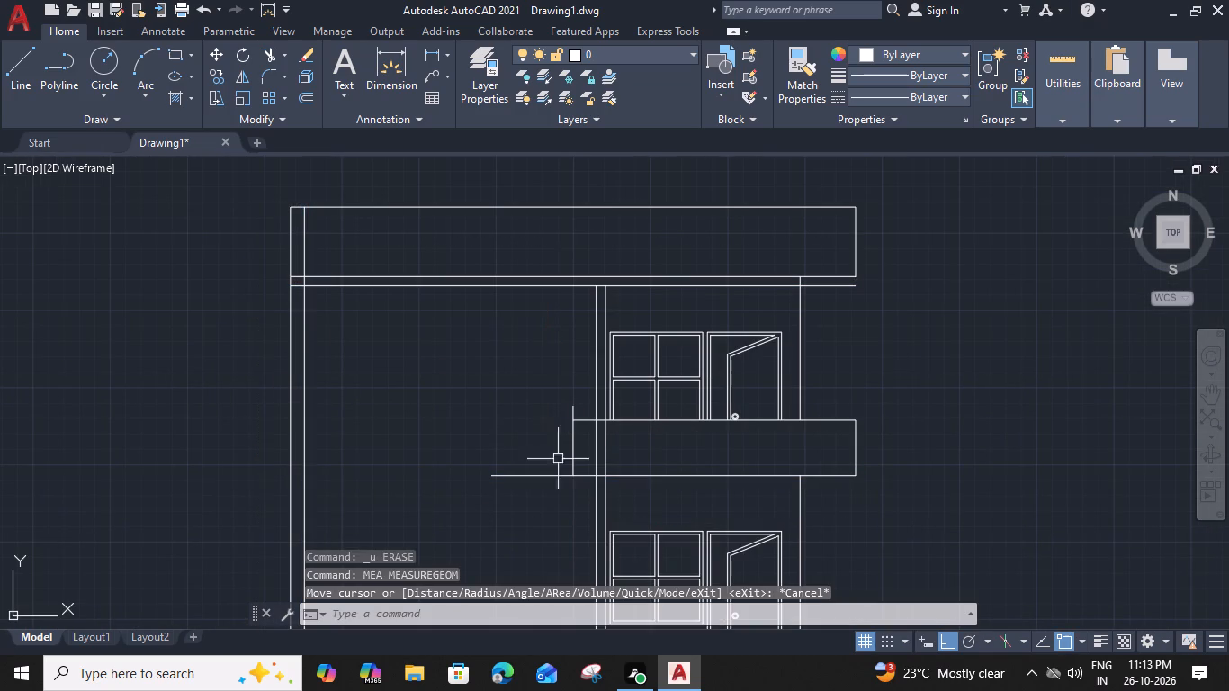
# Offset the first-floor band's bottom line 6" upward to show the slab thickness.
pyautogui.click(553, 471)
pyautogui.click(526, 497)
pyautogui.write('O')
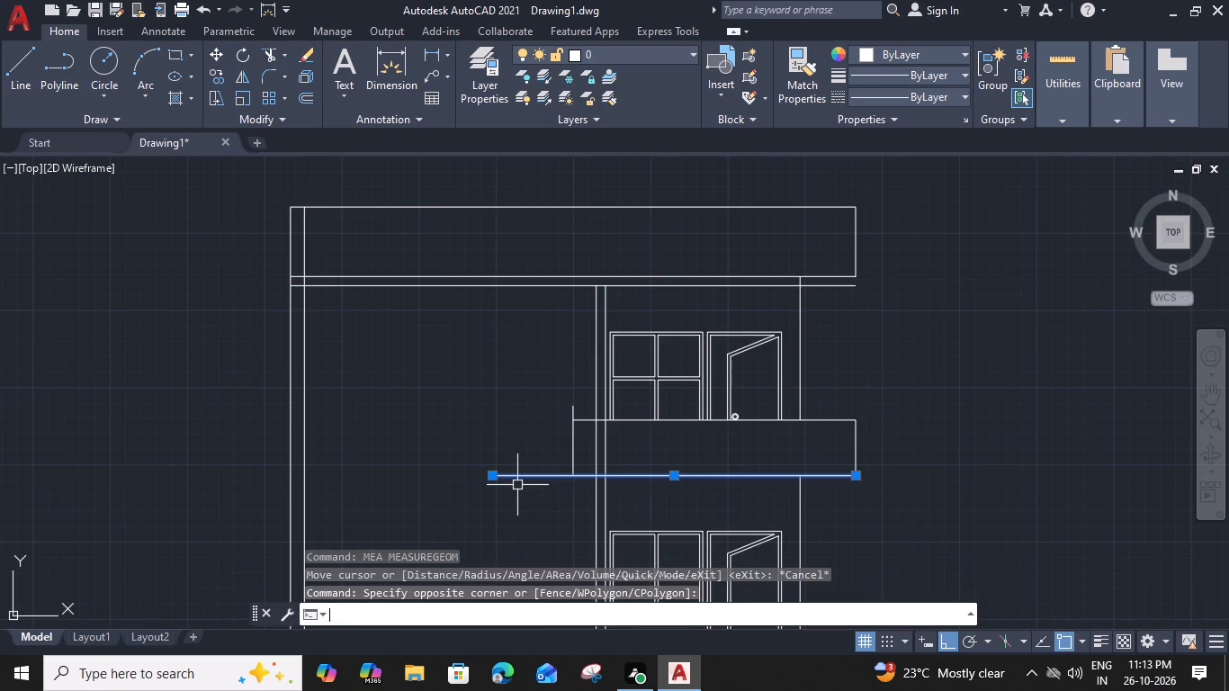
pyautogui.press('space')
pyautogui.write('6"')
pyautogui.press('Return')
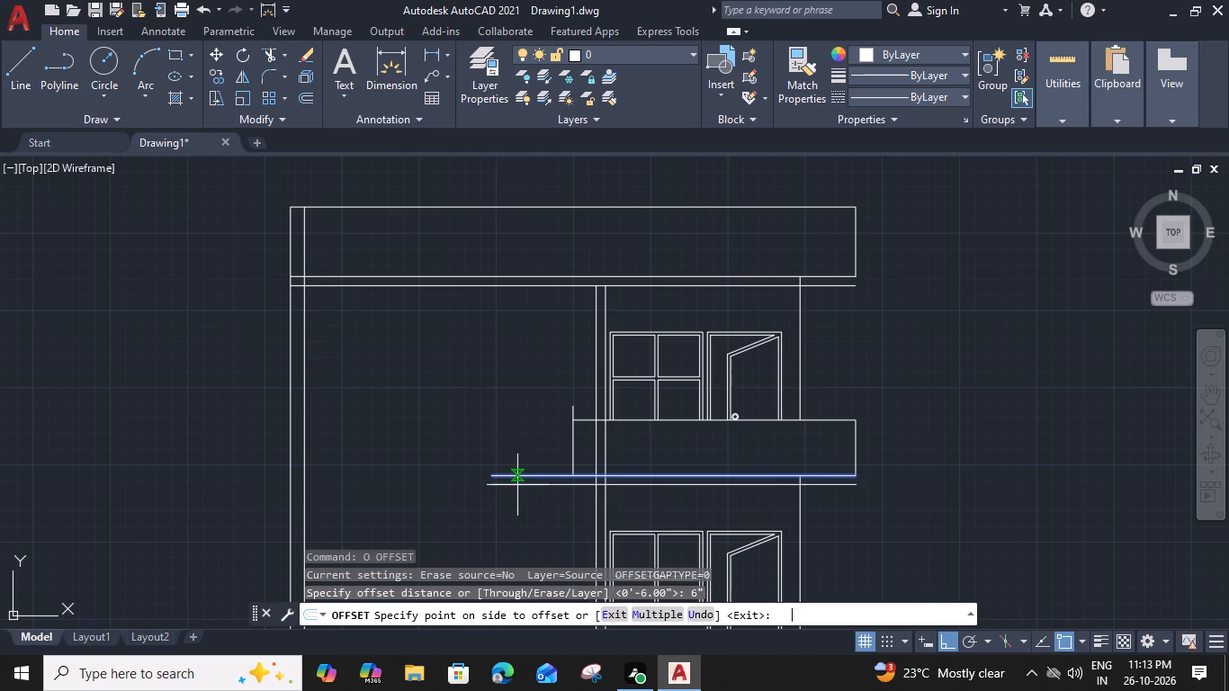
pyautogui.click(522, 417)
pyautogui.press('Escape')
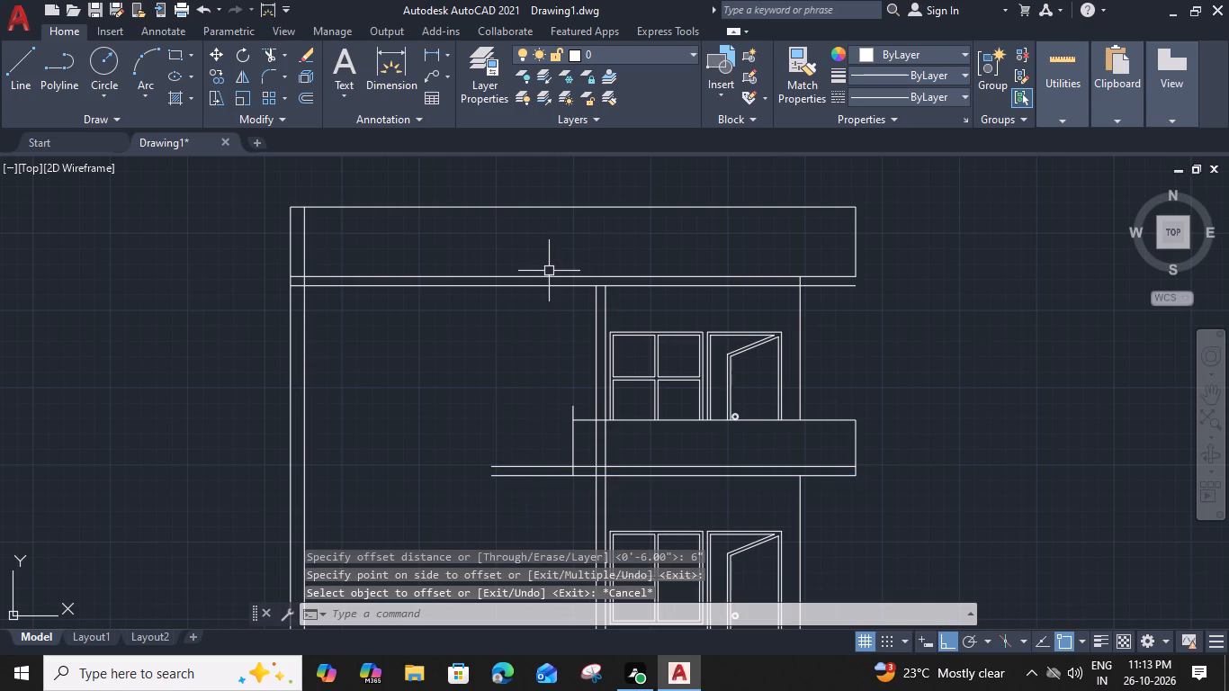
# Erase the horizontal line just below the roof band in the copied elevation.
pyautogui.click(554, 286)
pyautogui.press('Delete')
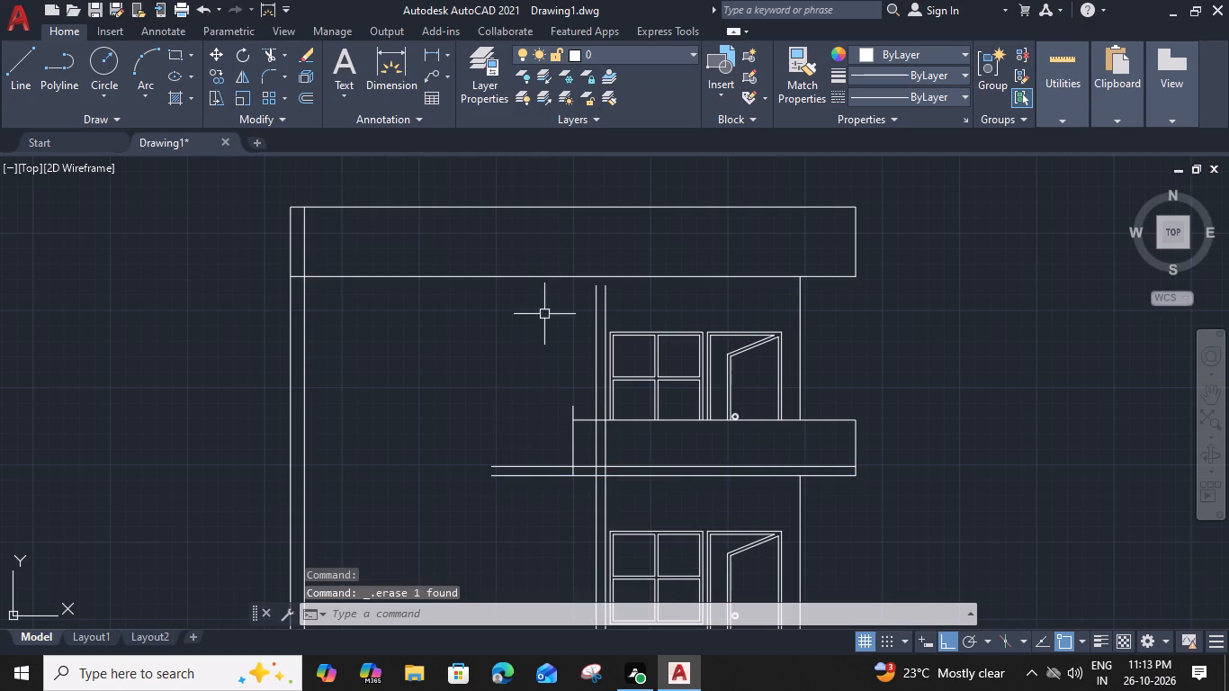
# Measure the upper-floor height between the first-floor slab's top line and the roof band's bottom line.
pyautogui.press('m')
pyautogui.write('EA')
pyautogui.press('space')
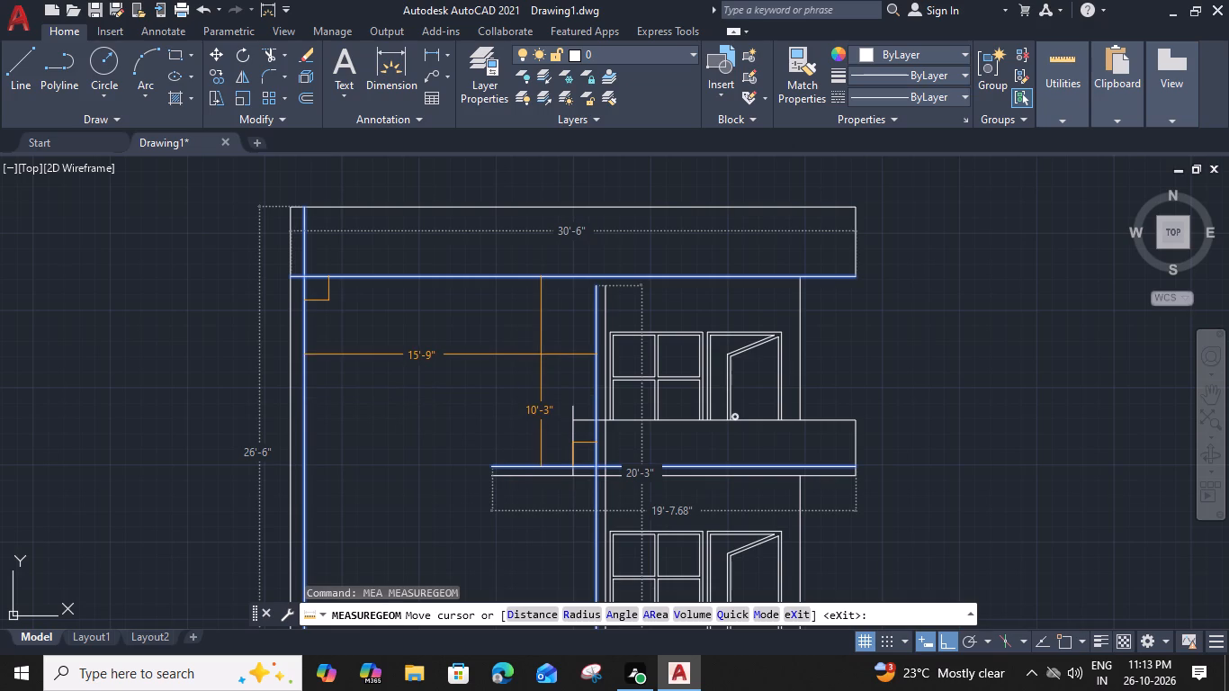
pyautogui.press('Escape')
# Offset the roof band's bottom line 6" upward to show the roof slab thickness.
pyautogui.click(562, 275)
pyautogui.press('o')
pyautogui.press('space')
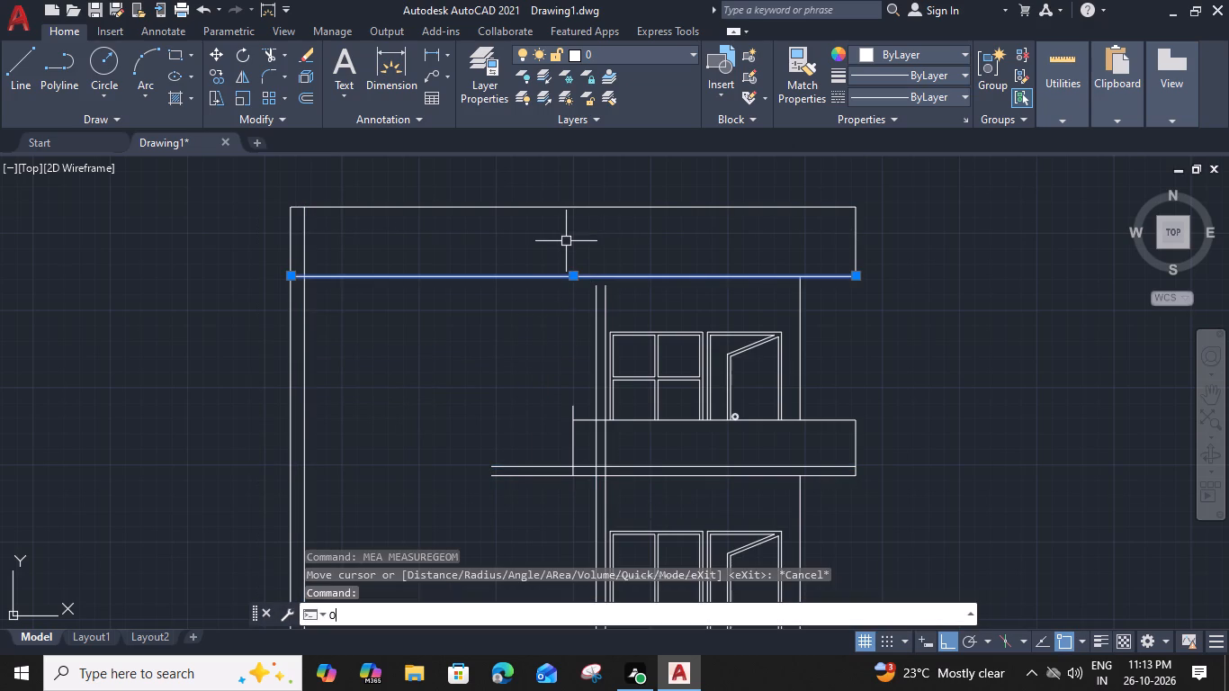
pyautogui.press('6')
pyautogui.hotkey('shift', '"')
pyautogui.press('Return')
pyautogui.click(566, 238)
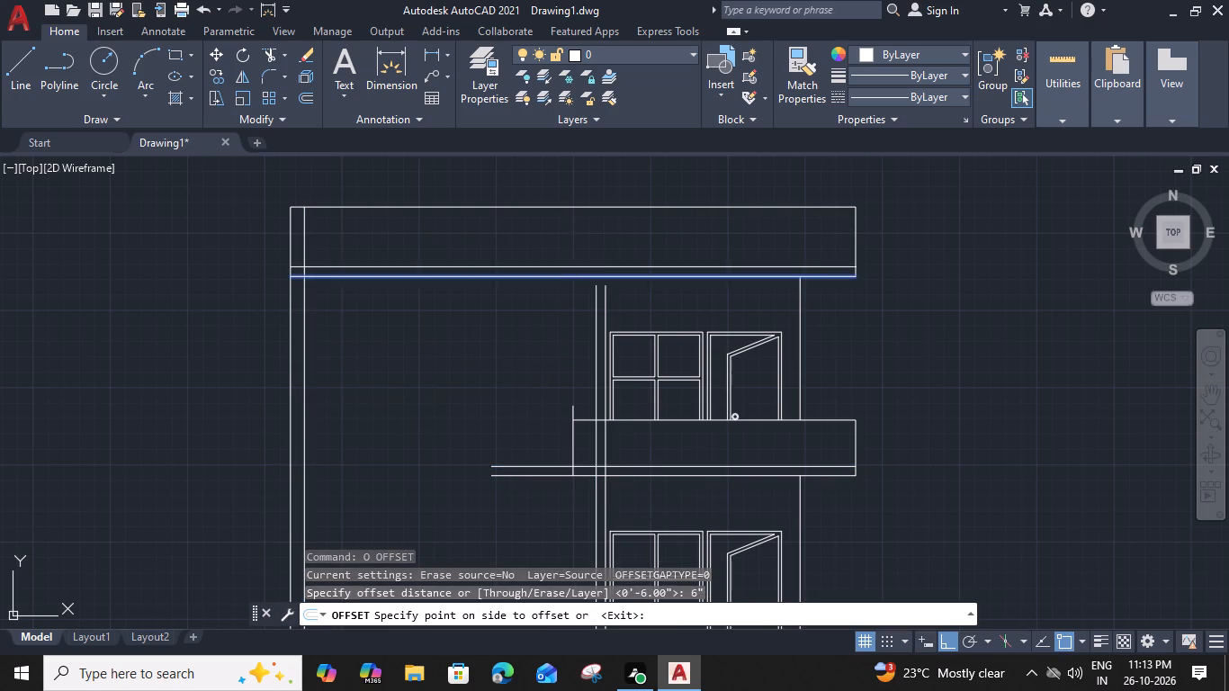
pyautogui.press('Escape')
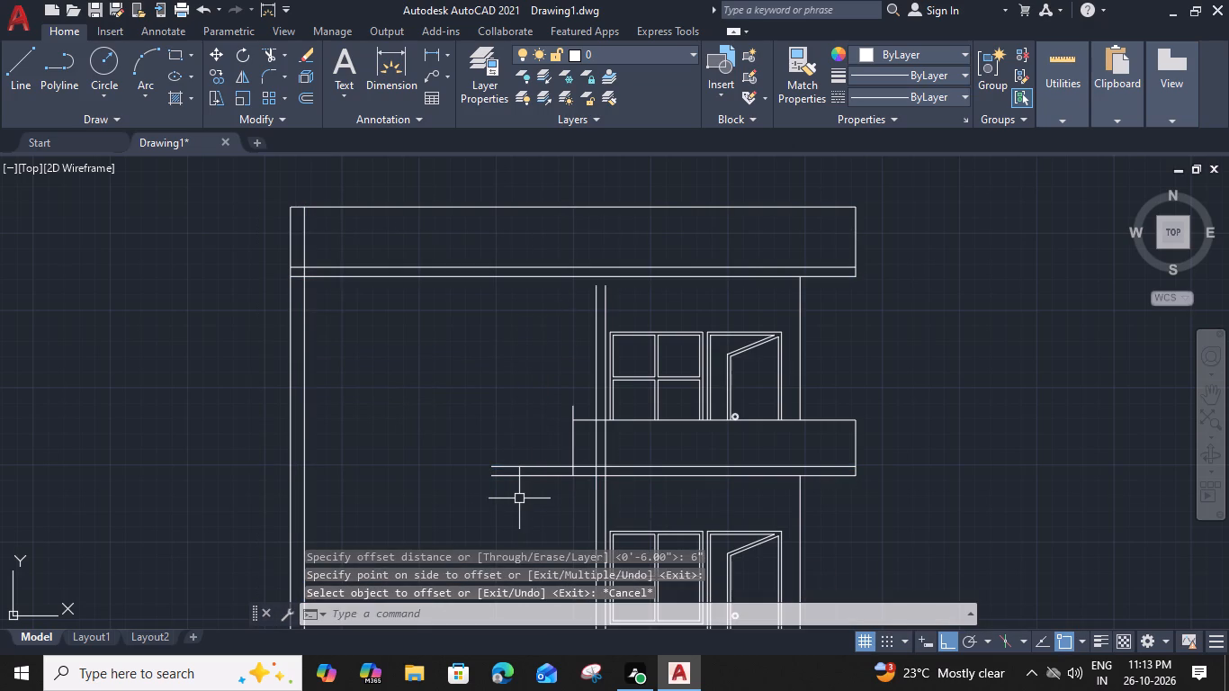
# Extend both lines of the wall beside the windows up to the roof band's bottom line.
pyautogui.write('EX')
pyautogui.press('space')
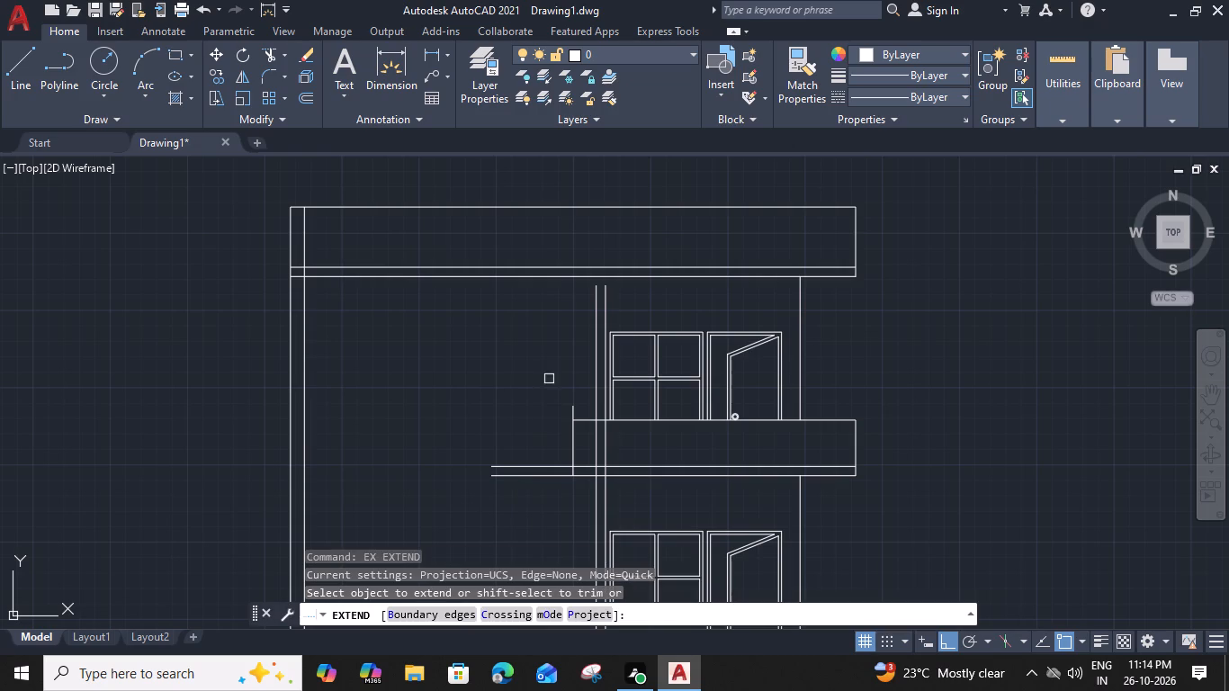
pyautogui.click(632, 299)
pyautogui.click(550, 305)
pyautogui.press('Escape')
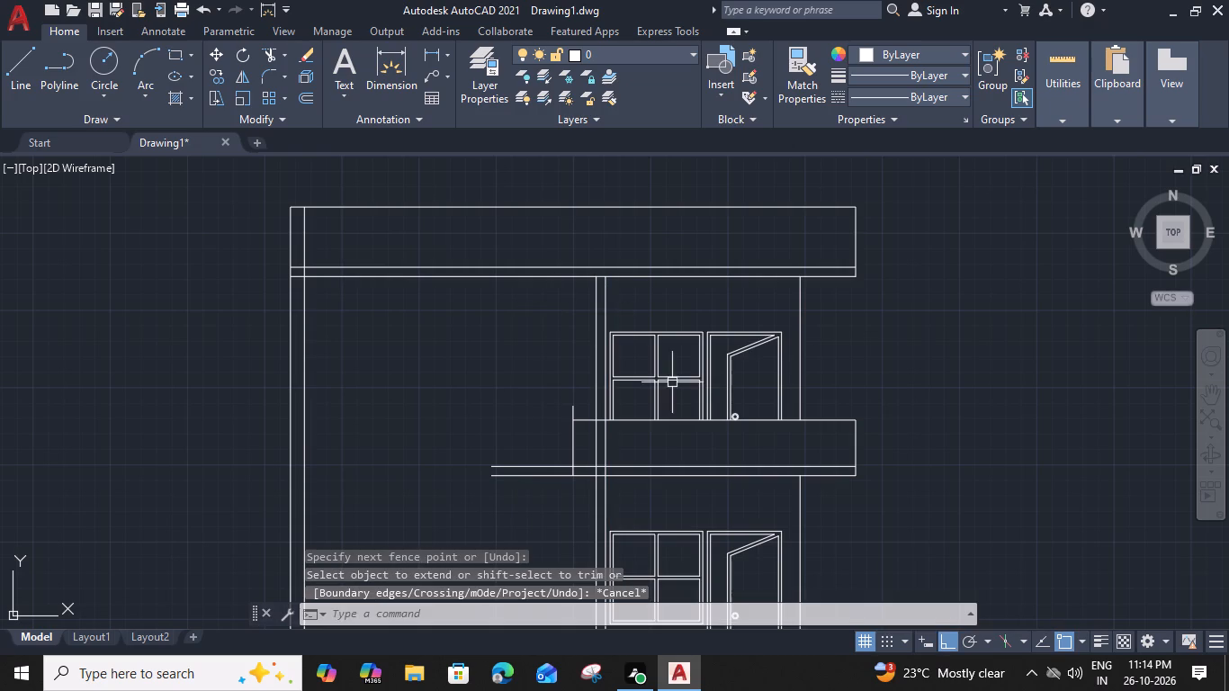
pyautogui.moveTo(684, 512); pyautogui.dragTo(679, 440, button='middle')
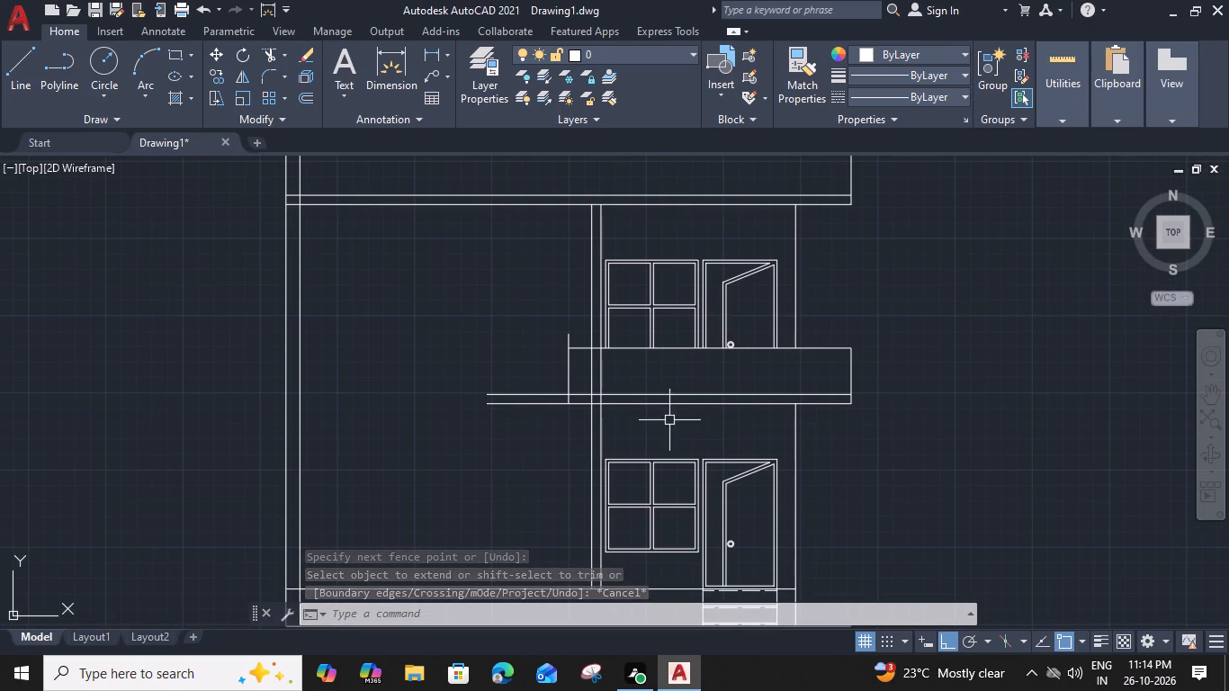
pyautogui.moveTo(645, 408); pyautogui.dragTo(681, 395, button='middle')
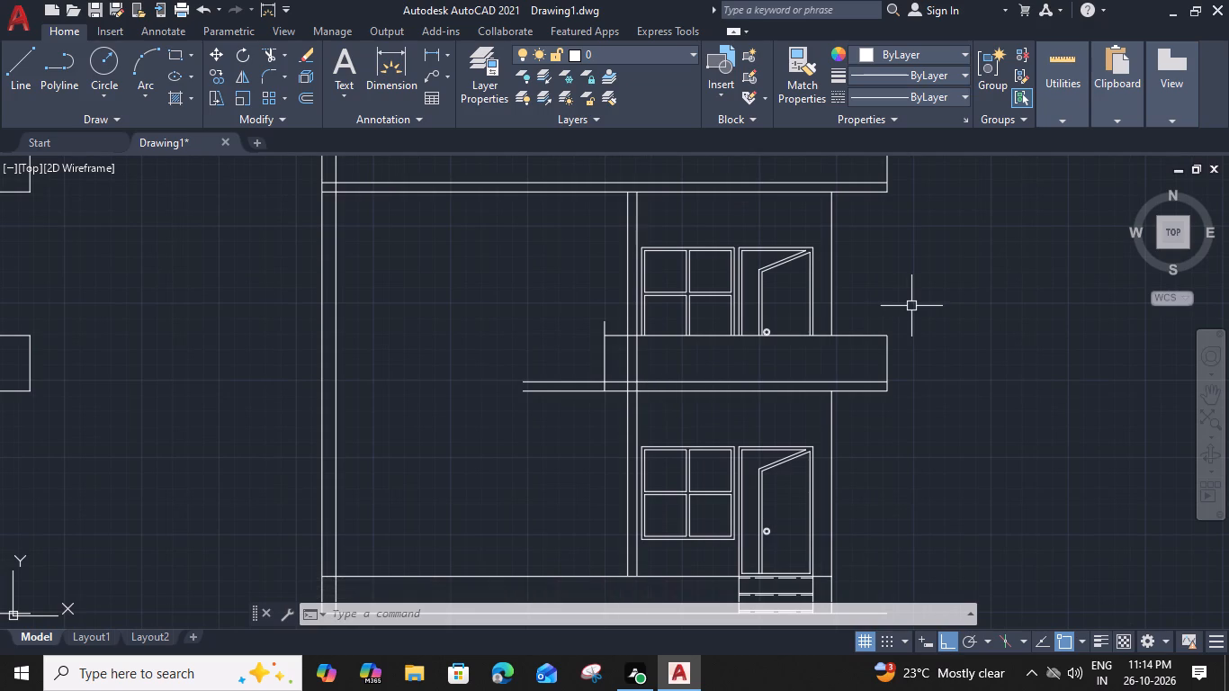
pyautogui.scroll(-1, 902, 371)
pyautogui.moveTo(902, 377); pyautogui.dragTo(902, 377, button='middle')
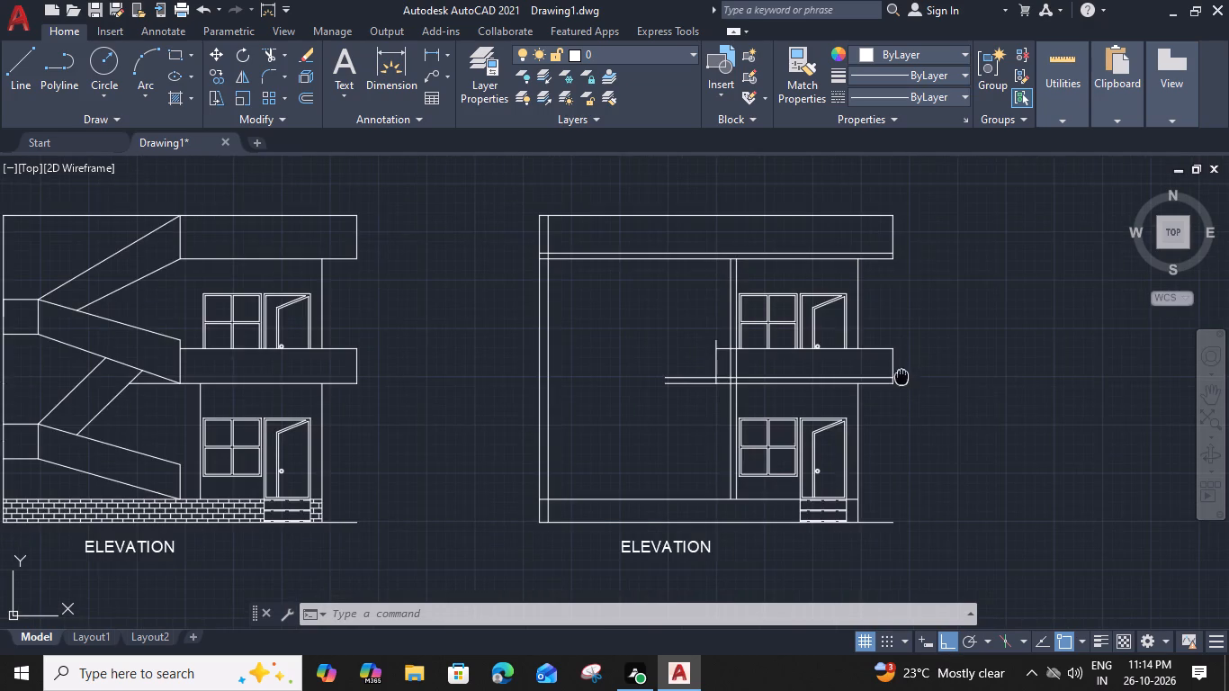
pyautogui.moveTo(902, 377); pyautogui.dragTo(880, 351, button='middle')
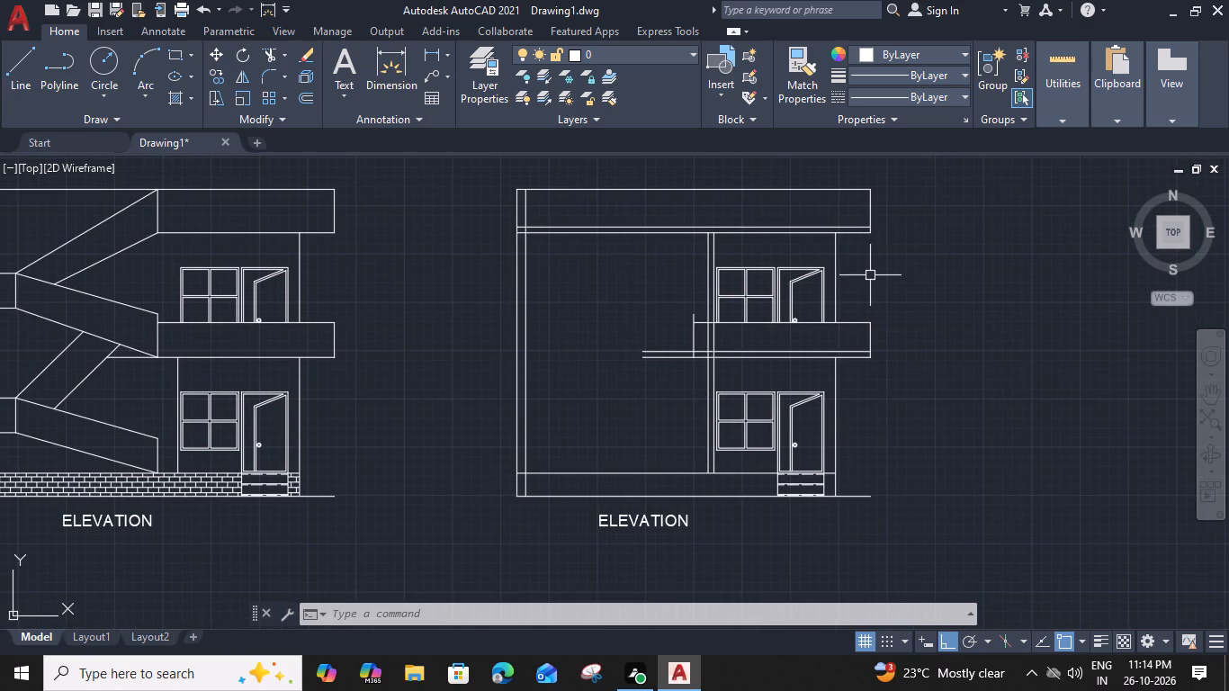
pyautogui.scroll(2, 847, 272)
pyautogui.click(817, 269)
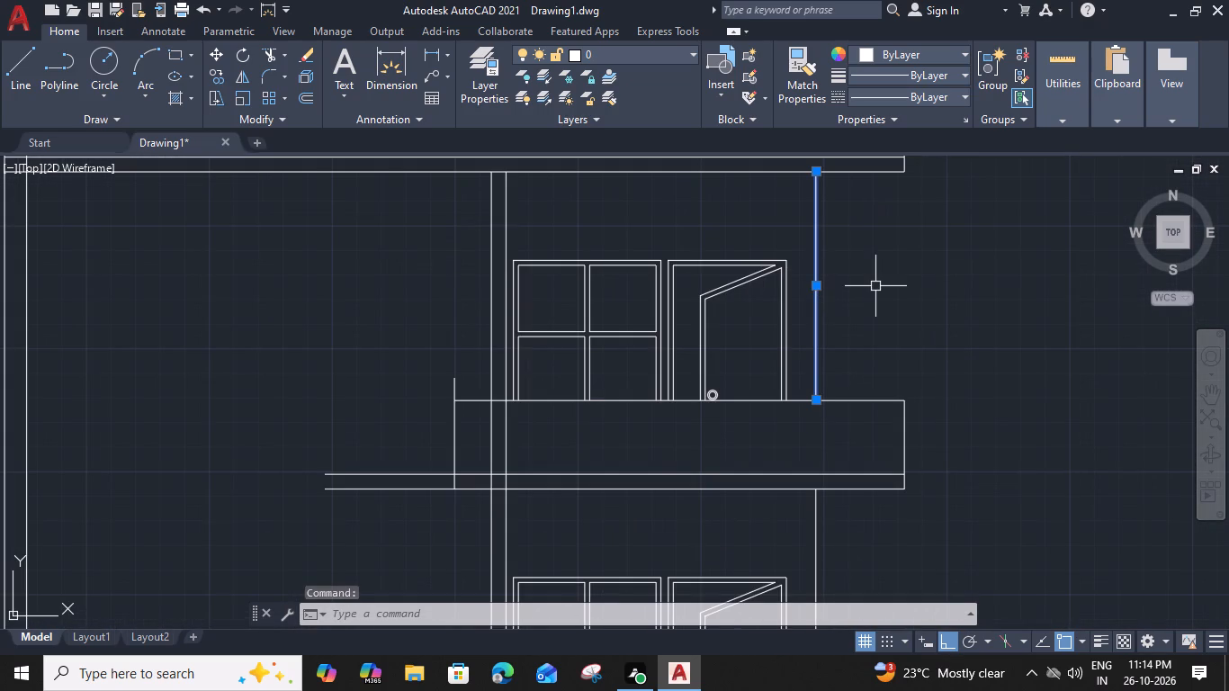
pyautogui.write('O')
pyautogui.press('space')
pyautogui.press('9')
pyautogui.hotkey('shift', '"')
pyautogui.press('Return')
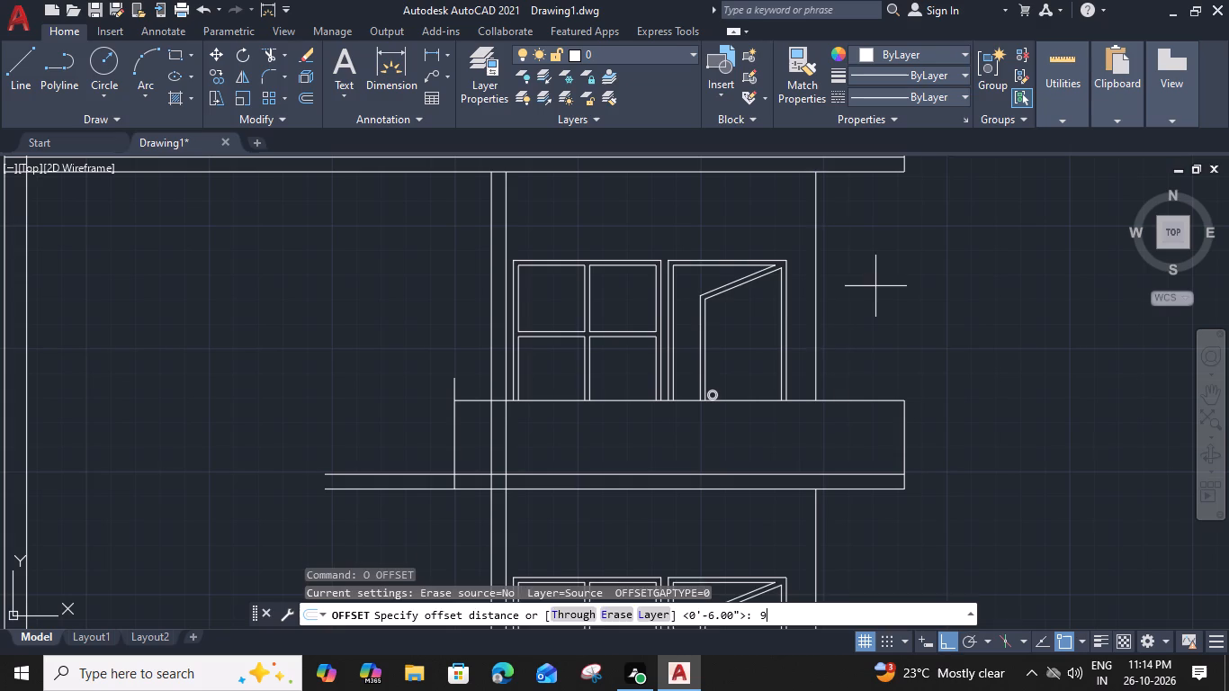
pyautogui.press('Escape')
# Erase the upper-storey wall line on the door side of the copied elevation.
pyautogui.scroll(-2, 877, 290)
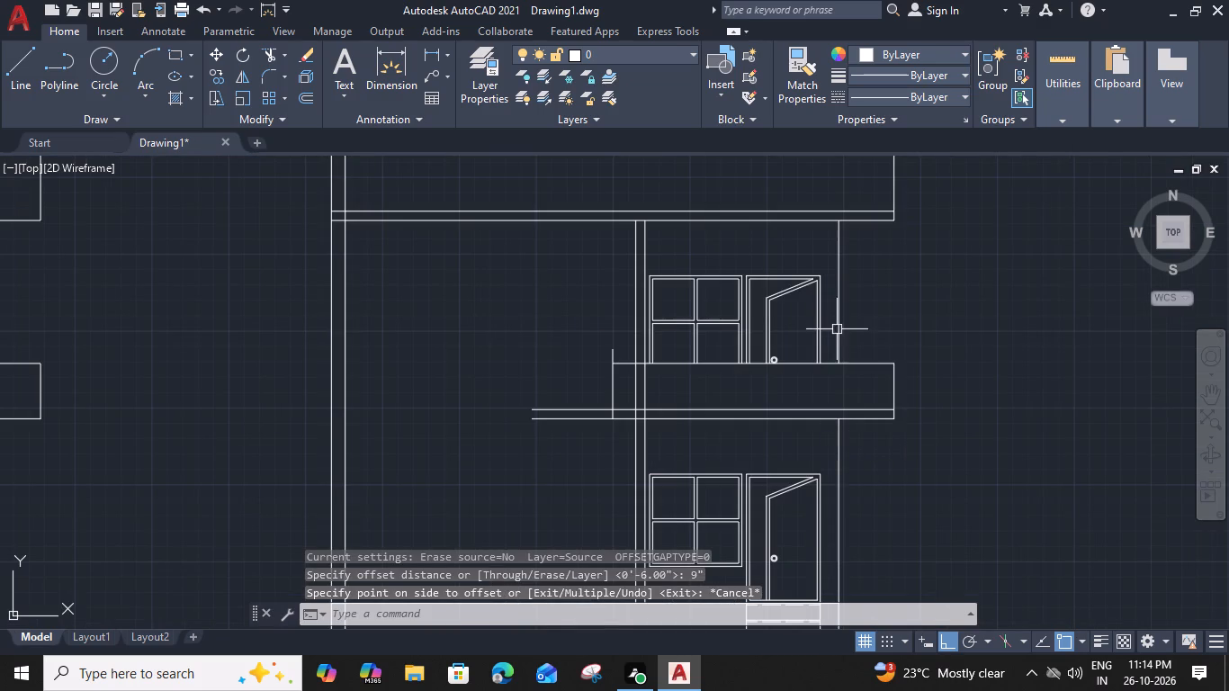
pyautogui.click(838, 322)
pyautogui.press('Delete')
# Extend the lower door-side wall line up through the floor band to the roof band's bottom line.
pyautogui.write('EX')
pyautogui.press('space')
pyautogui.click(885, 487)
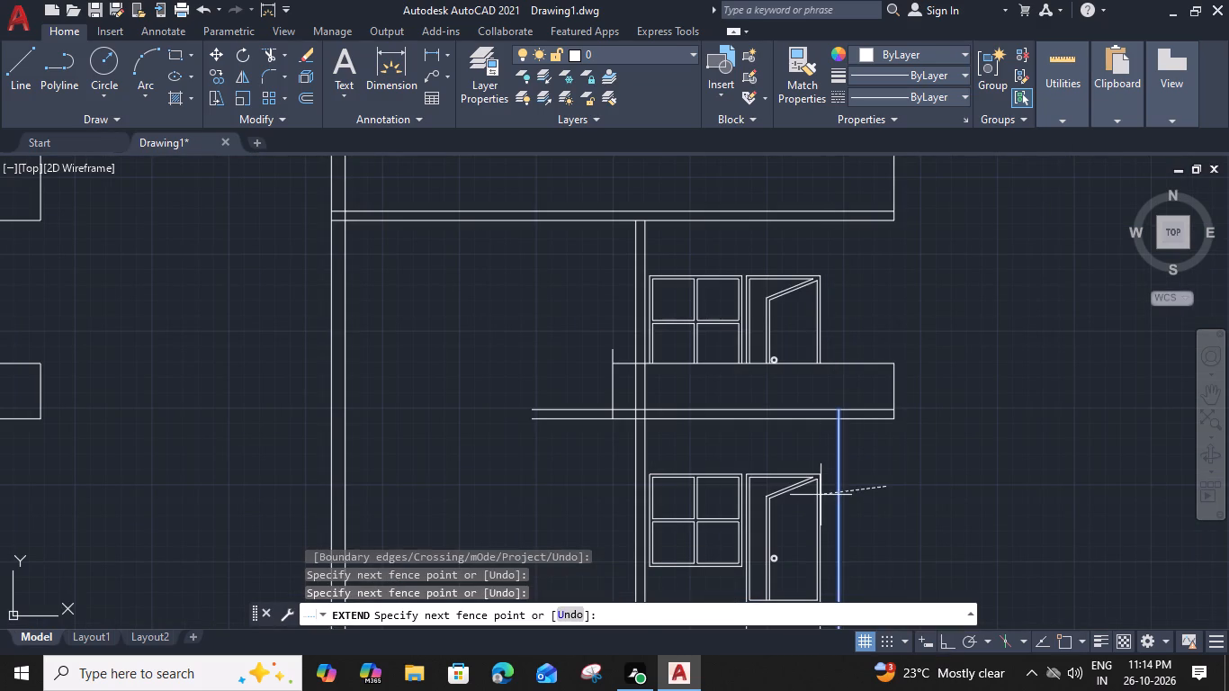
pyautogui.click(822, 496)
pyautogui.click(857, 441)
pyautogui.click(822, 441)
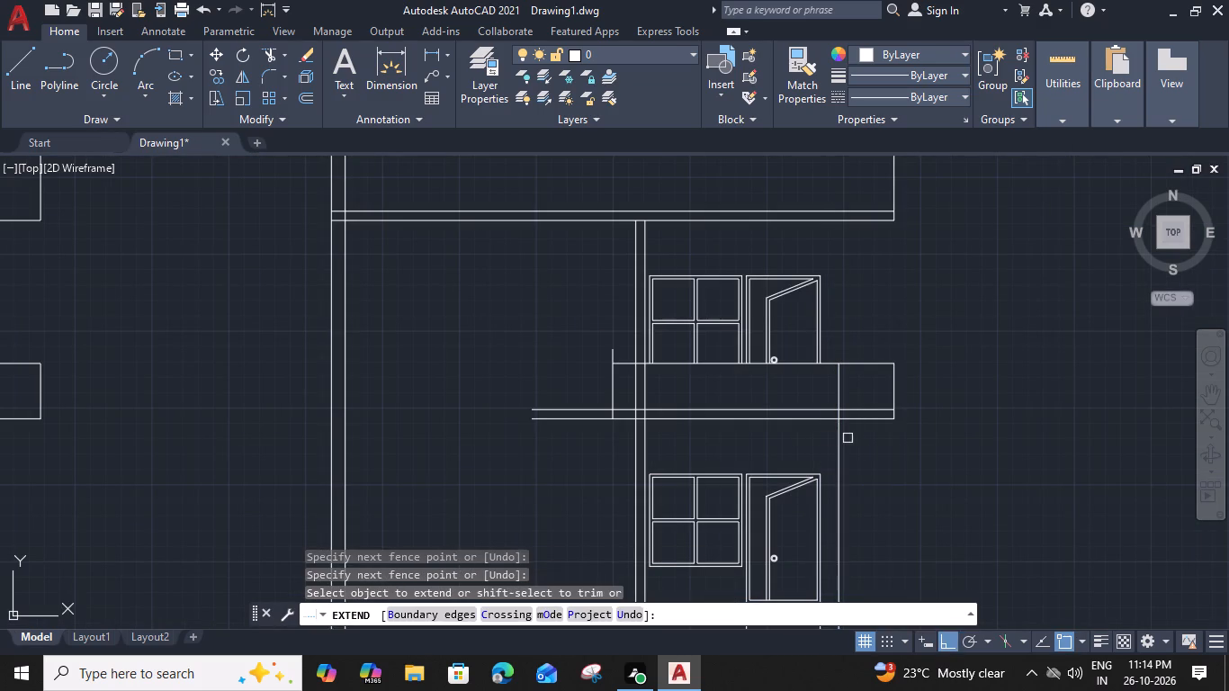
pyautogui.click(862, 435)
pyautogui.click(816, 443)
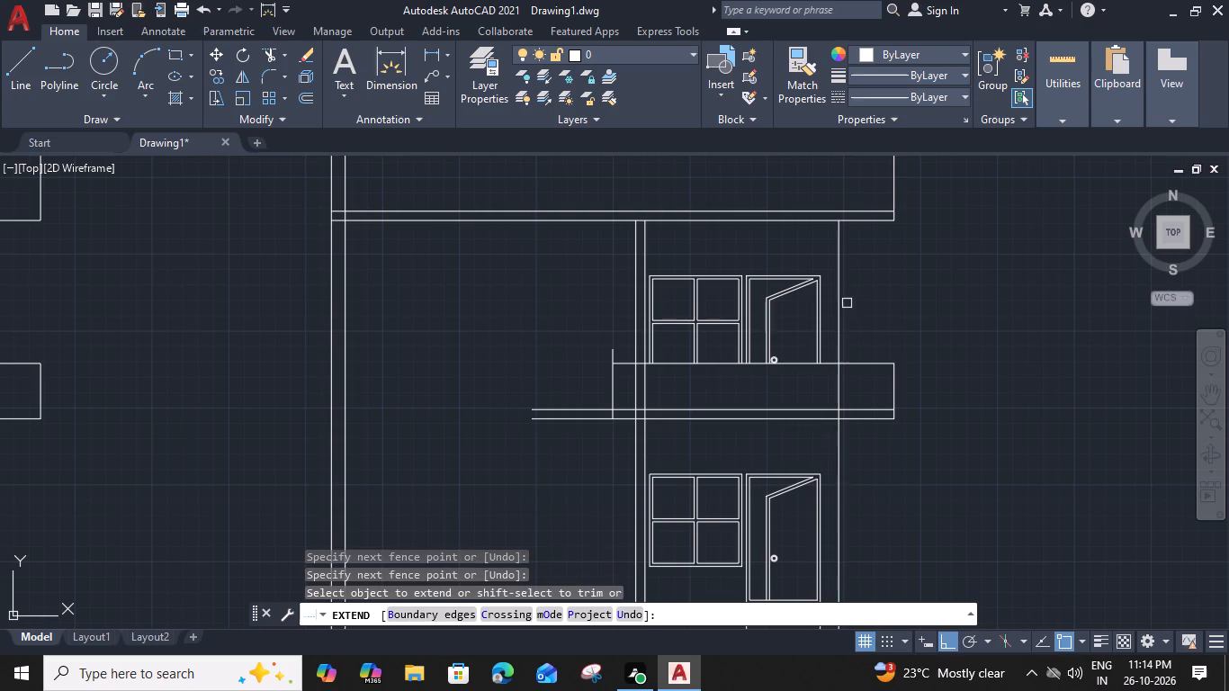
pyautogui.press('Escape')
# Offset the full-height door-side wall line 9" outward, away from the doors.
pyautogui.click(839, 289)
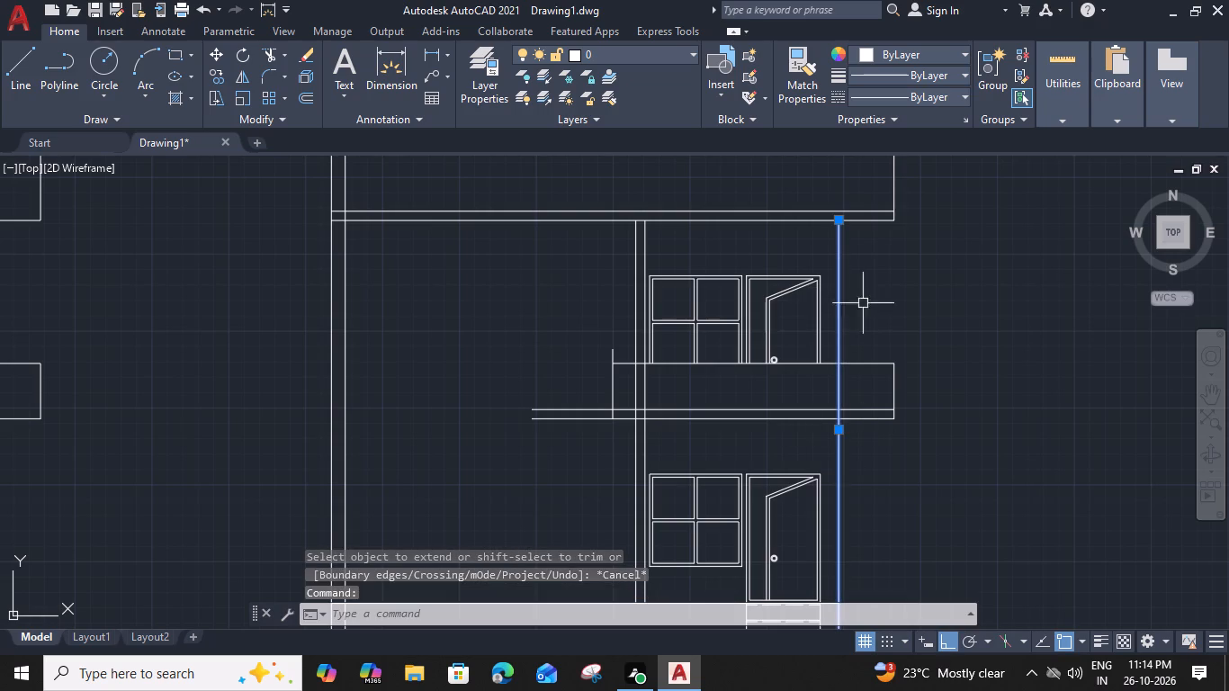
pyautogui.write('O 9')
pyautogui.hotkey('shift', '"')
pyautogui.press('Return')
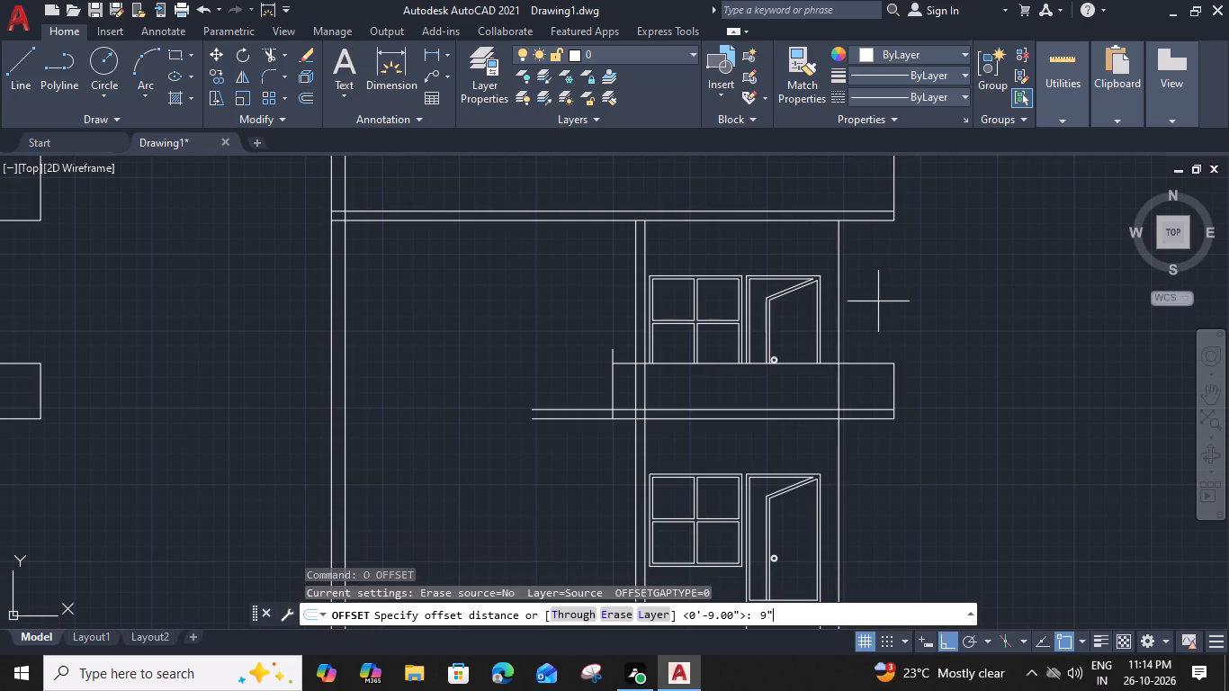
pyautogui.click(920, 303)
pyautogui.press('Escape')
# Offset the first-floor band's door-side end line 1' outward.
pyautogui.scroll(-1, 941, 424)
pyautogui.moveTo(941, 436); pyautogui.dragTo(925, 393, button='middle')
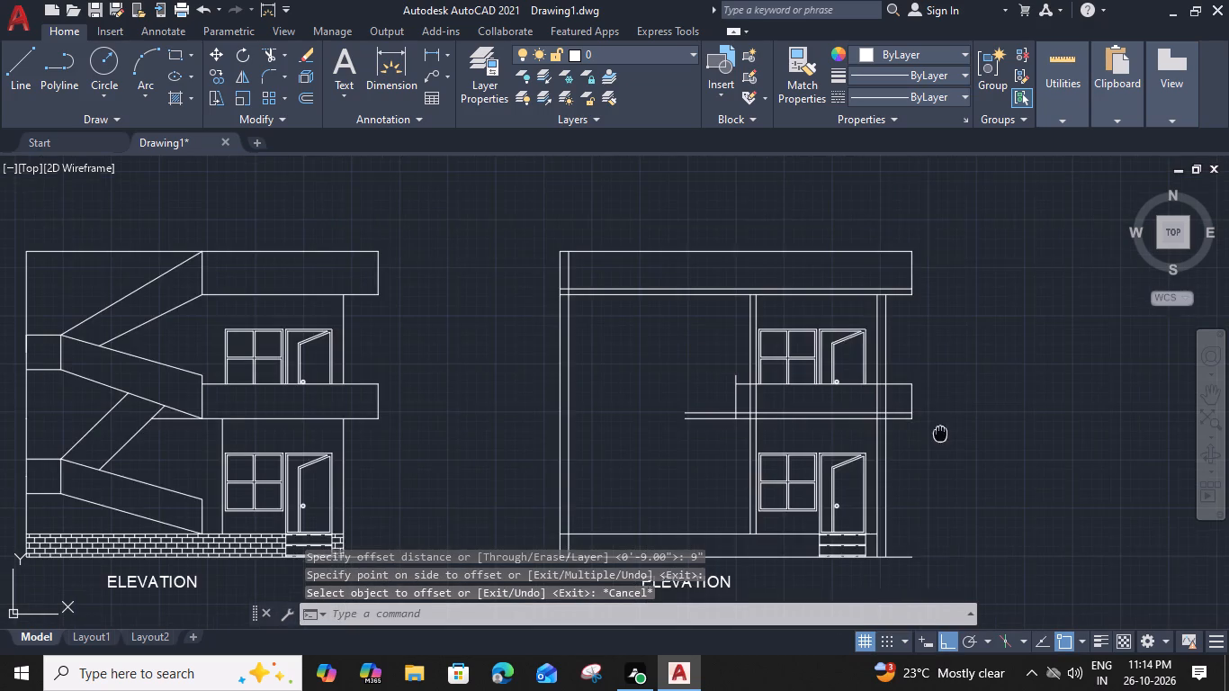
pyautogui.moveTo(925, 393); pyautogui.dragTo(859, 274, button='middle')
pyautogui.moveTo(856, 340); pyautogui.dragTo(822, 426, button='middle')
pyautogui.scroll(2, 784, 315)
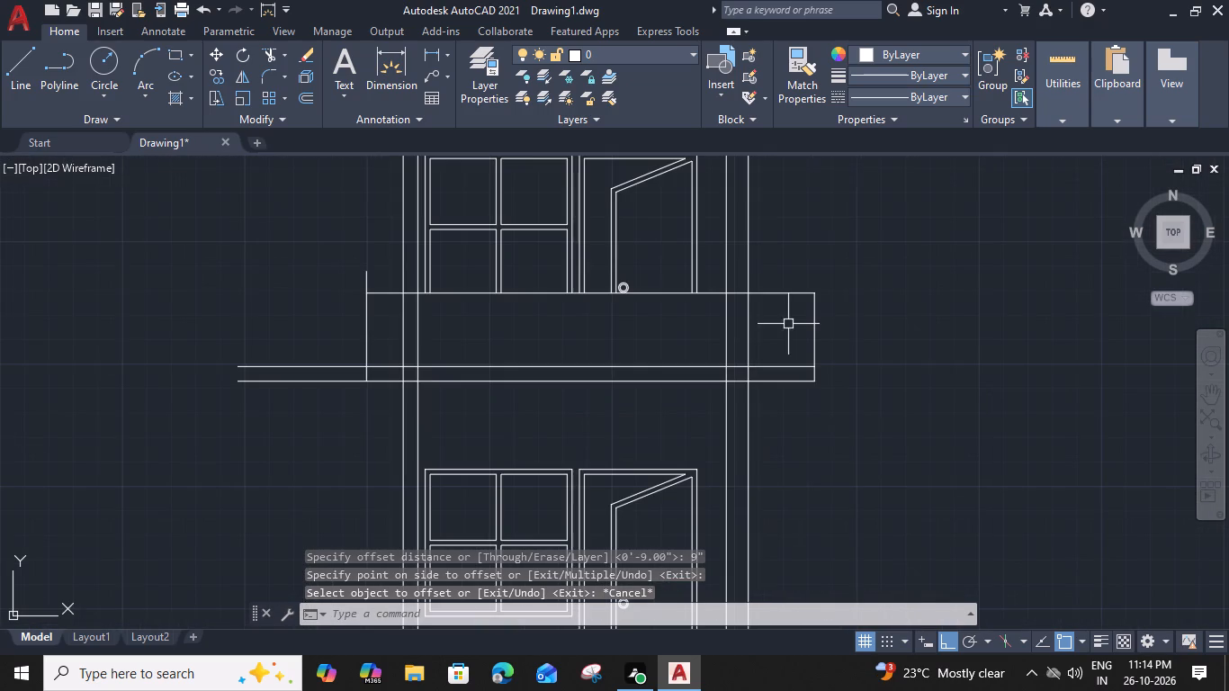
pyautogui.click(814, 334)
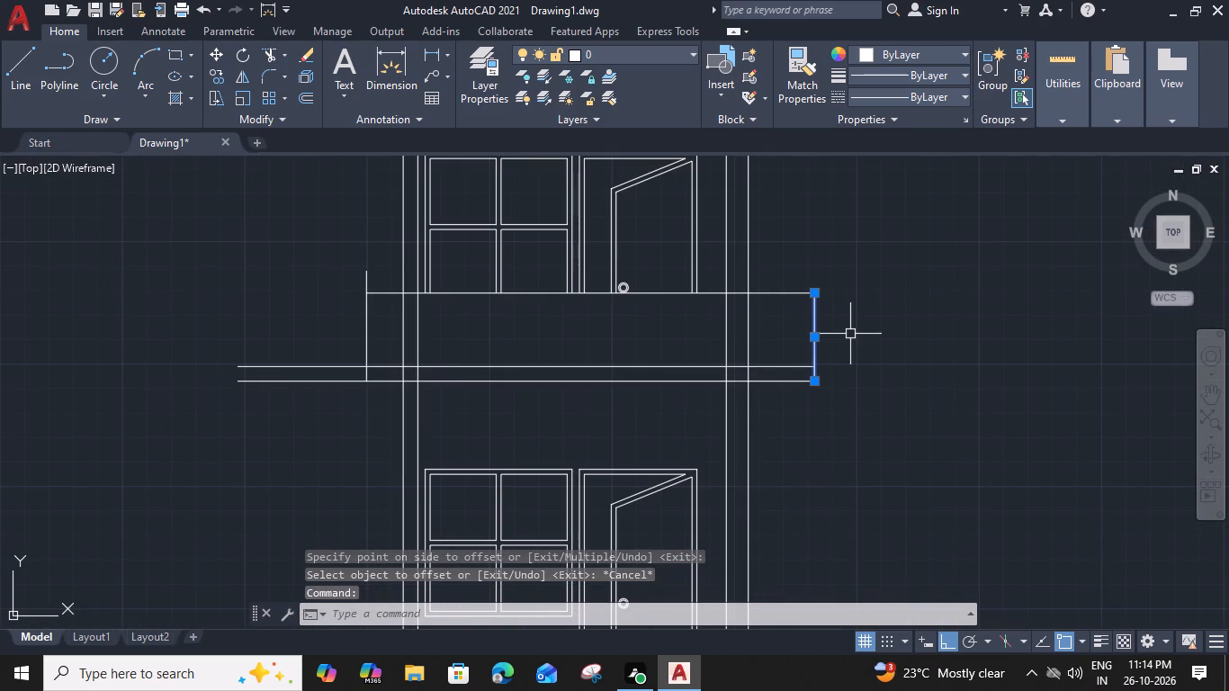
pyautogui.write("O 1'")
pyautogui.press('space')
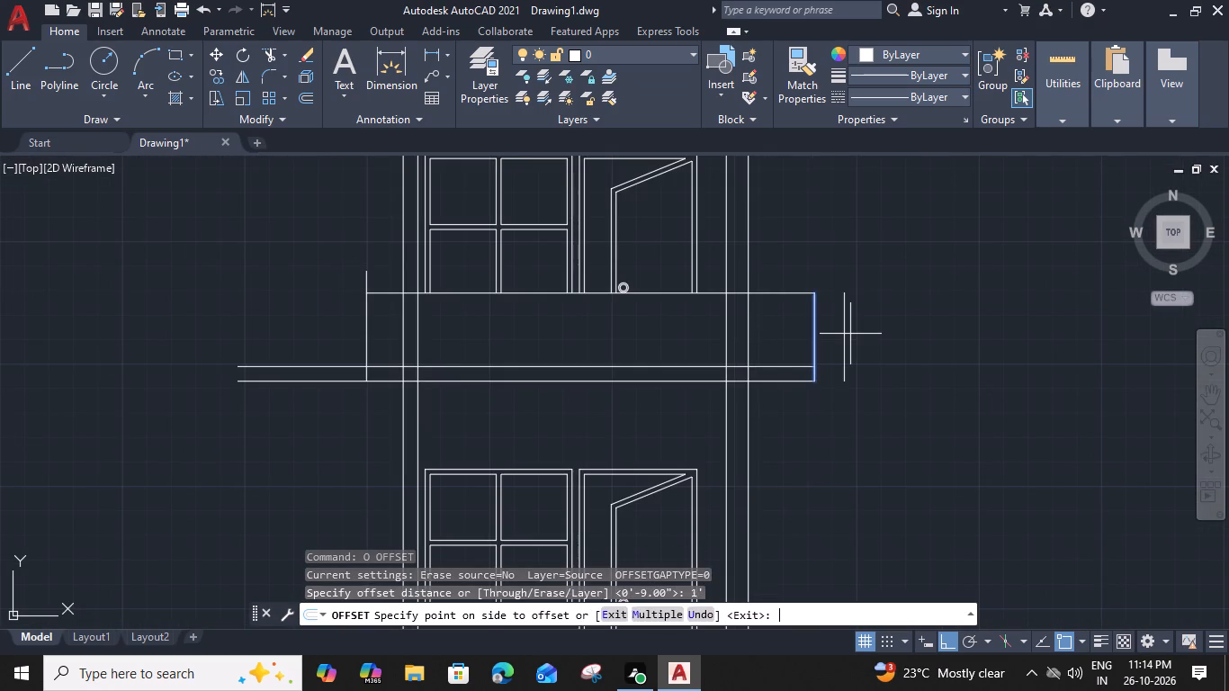
pyautogui.click(885, 343)
pyautogui.press('Escape')
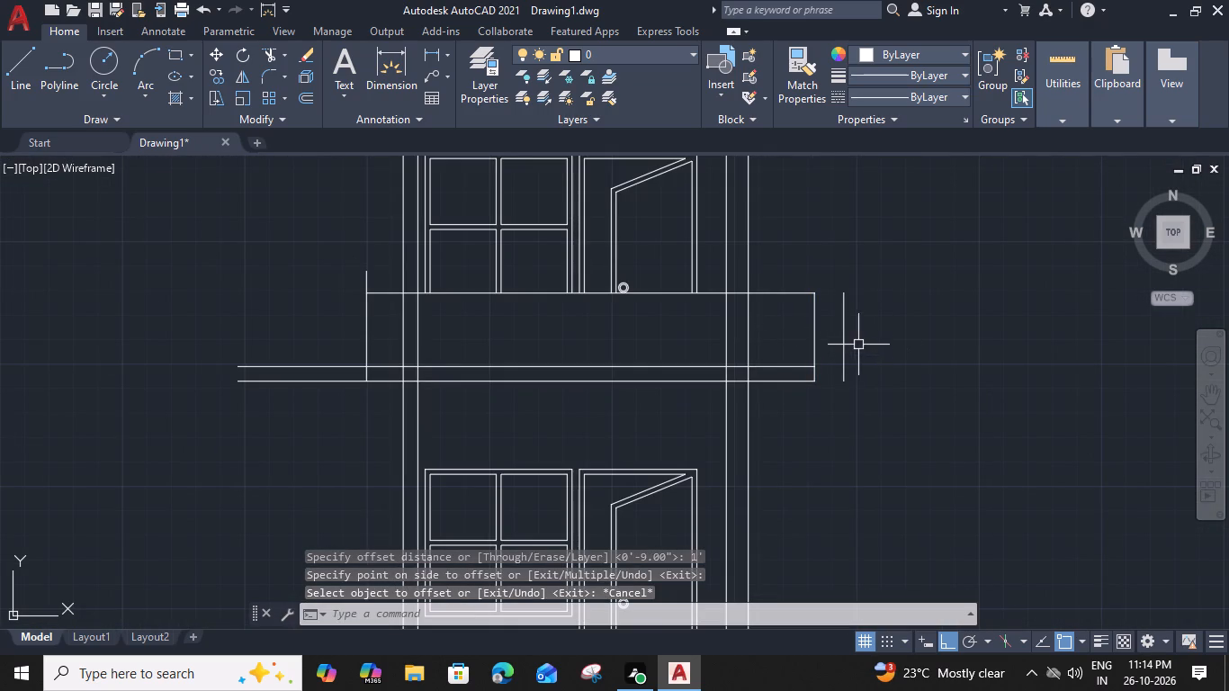
# Offset the new vertical line outside the first-floor band 3" further outward.
pyautogui.click(840, 330)
pyautogui.write('O')
pyautogui.press('space')
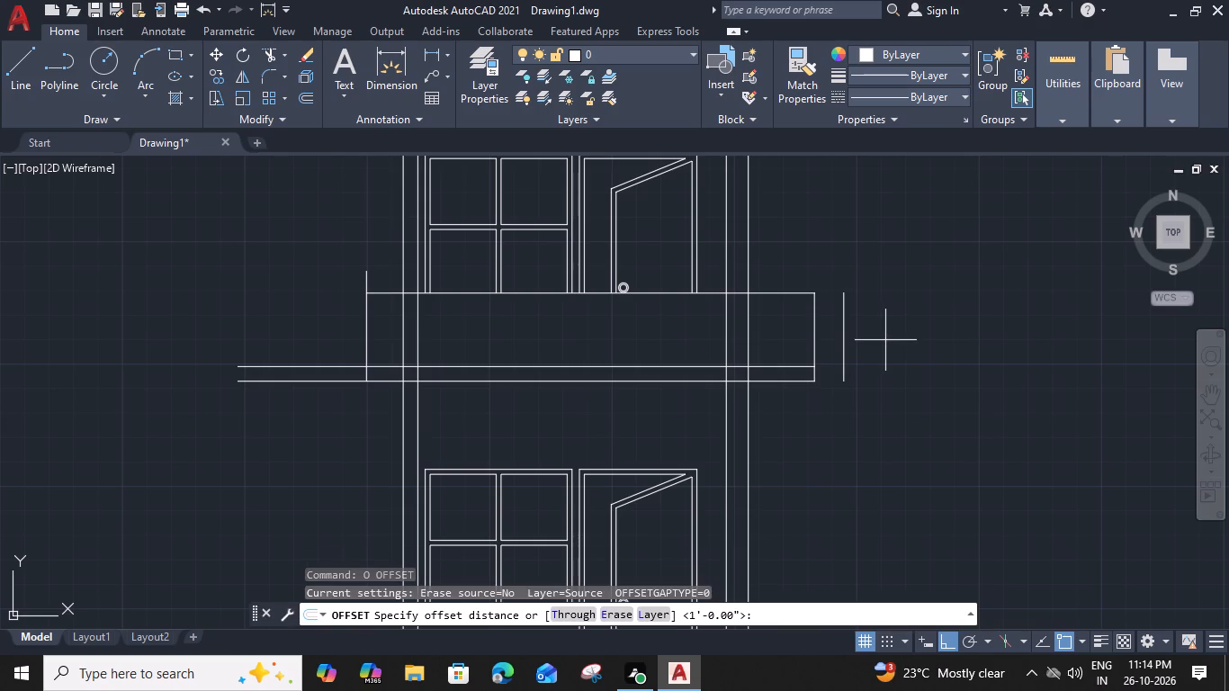
pyautogui.press('3')
pyautogui.hotkey('shift', '"')
pyautogui.press('Return')
pyautogui.click(894, 344)
pyautogui.moveTo(837, 229); pyautogui.dragTo(839, 243, button='middle')
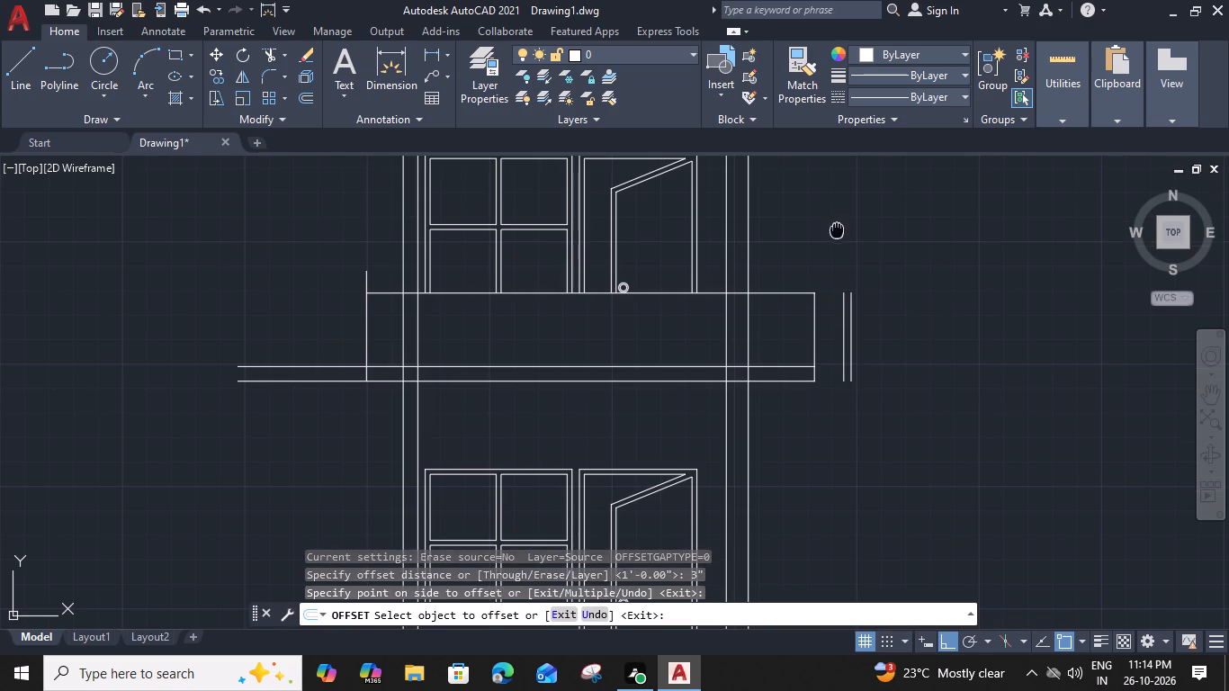
pyautogui.moveTo(839, 243); pyautogui.dragTo(831, 439, button='middle')
pyautogui.press('Escape')
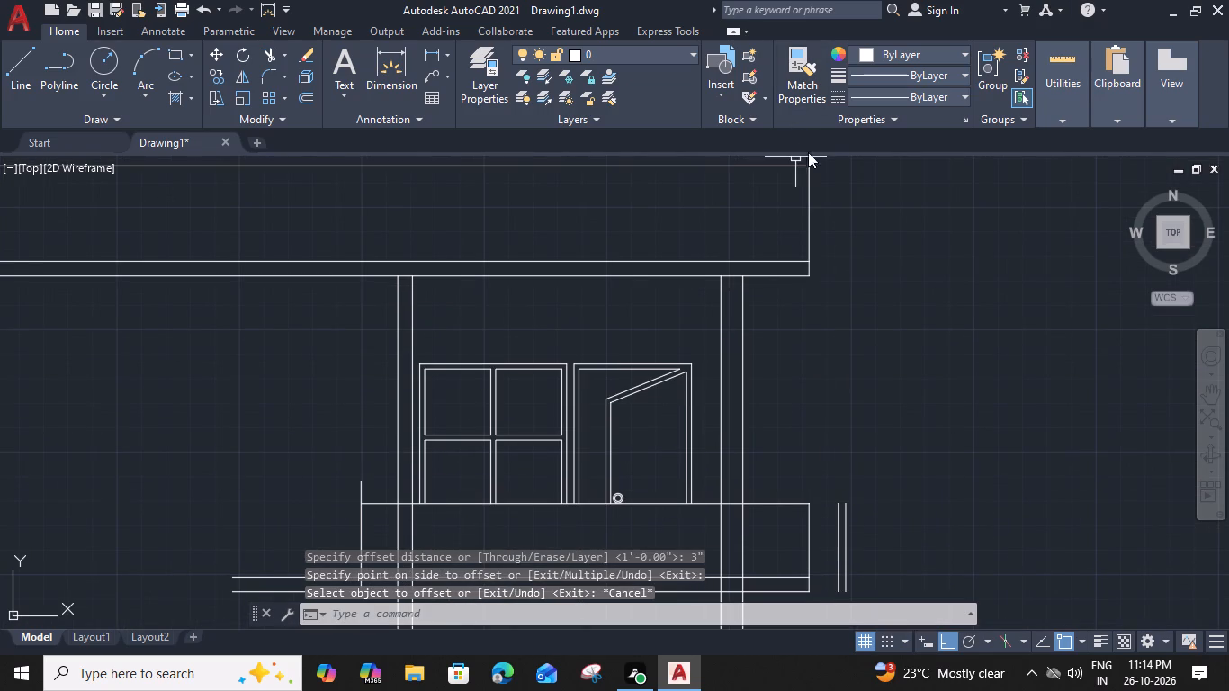
# Offset the roof band's door-side end line 1' outward.
pyautogui.click(812, 200)
pyautogui.write("O 1'")
pyautogui.press('space')
pyautogui.click(867, 228)
pyautogui.press('Escape')
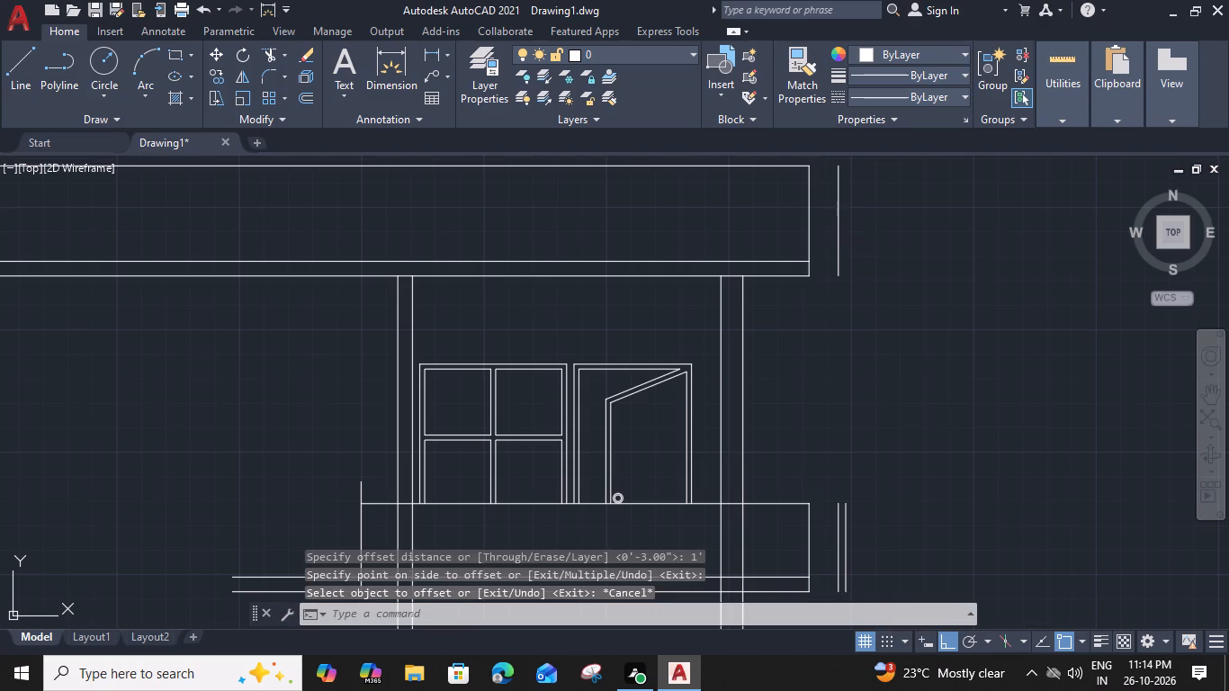
# Offset the new vertical line outside the roof band 3" further outward.
pyautogui.click(839, 209)
pyautogui.write('O 3"')
pyautogui.press('Return')
pyautogui.click(909, 229)
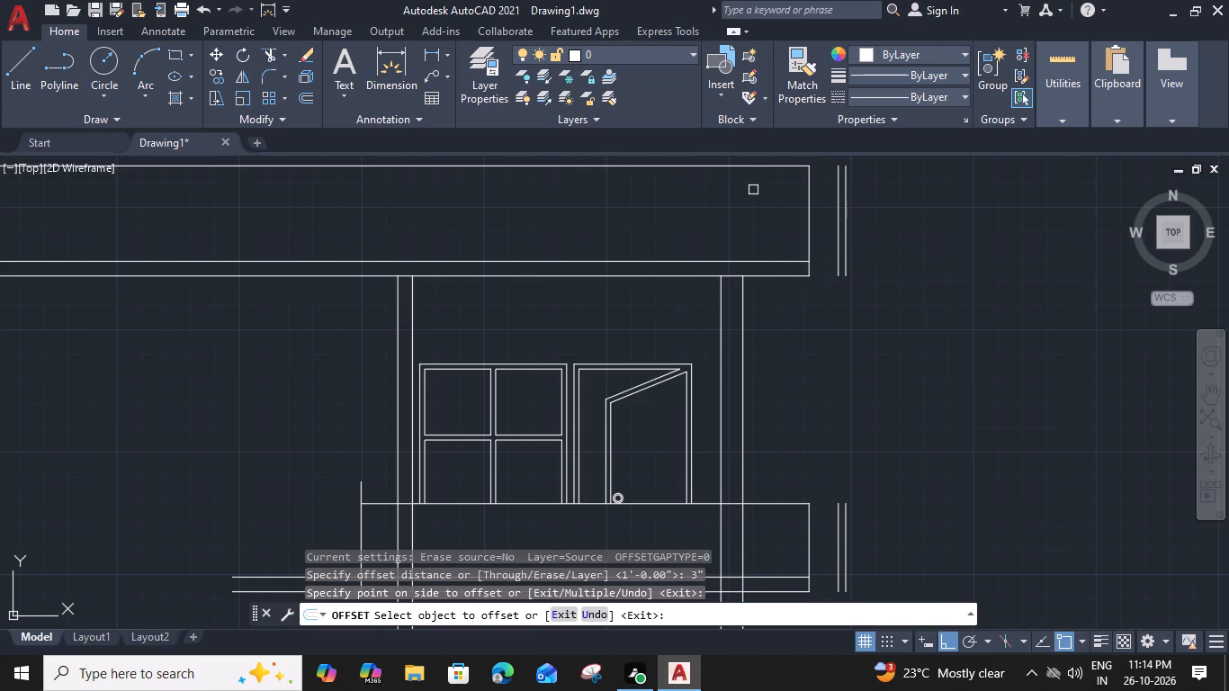
pyautogui.press('Escape')
# Extend the roof band's top and bottom lines to the outermost new vertical, and its inner slab line to the first new vertical.
pyautogui.press('e')
pyautogui.press('x')
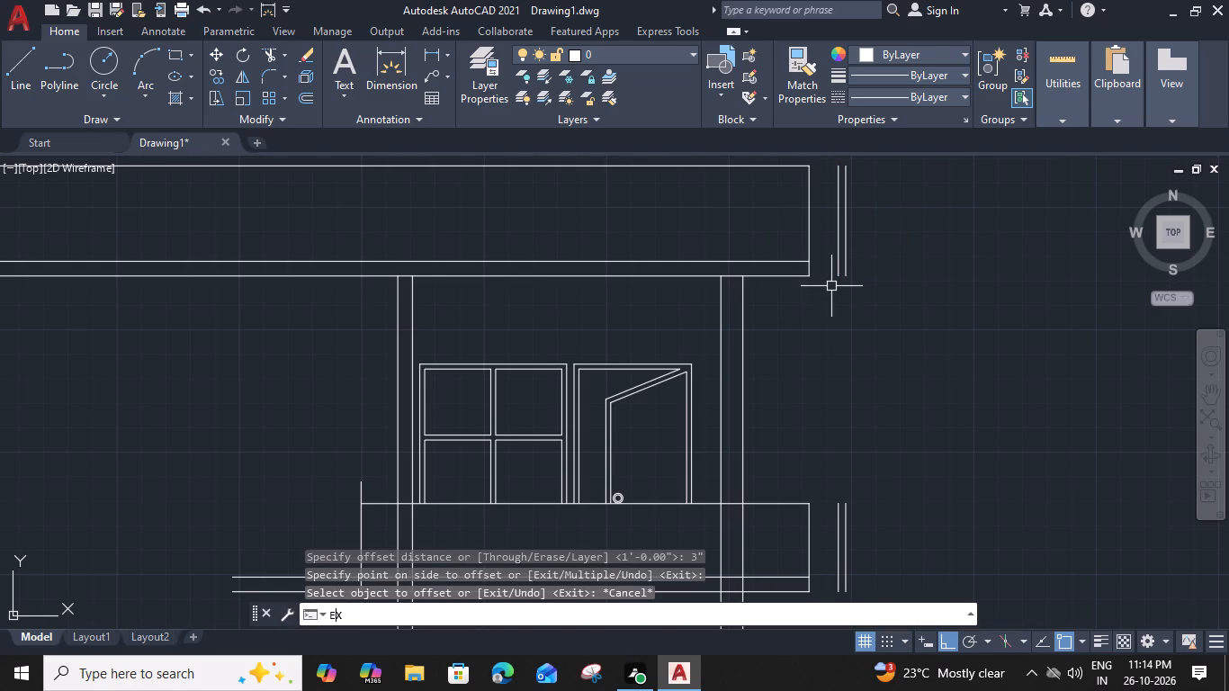
pyautogui.press('space')
pyautogui.click(785, 254)
pyautogui.click(793, 305)
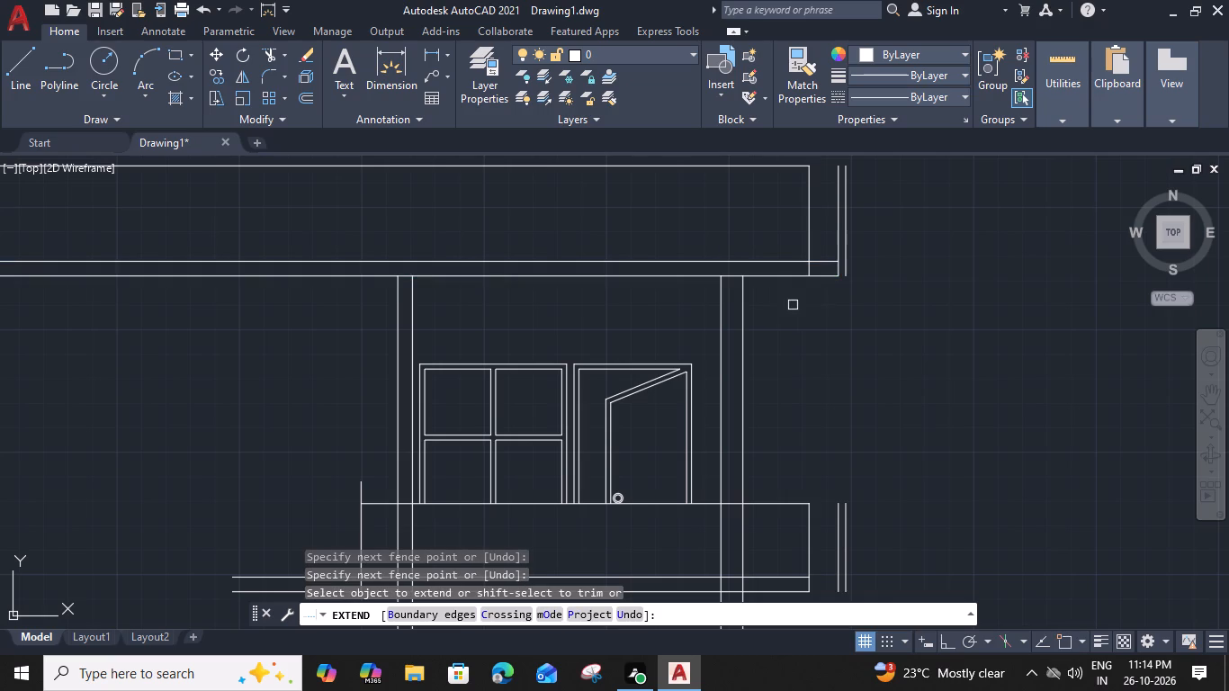
pyautogui.click(824, 274)
pyautogui.moveTo(823, 325); pyautogui.dragTo(821, 330, button='middle')
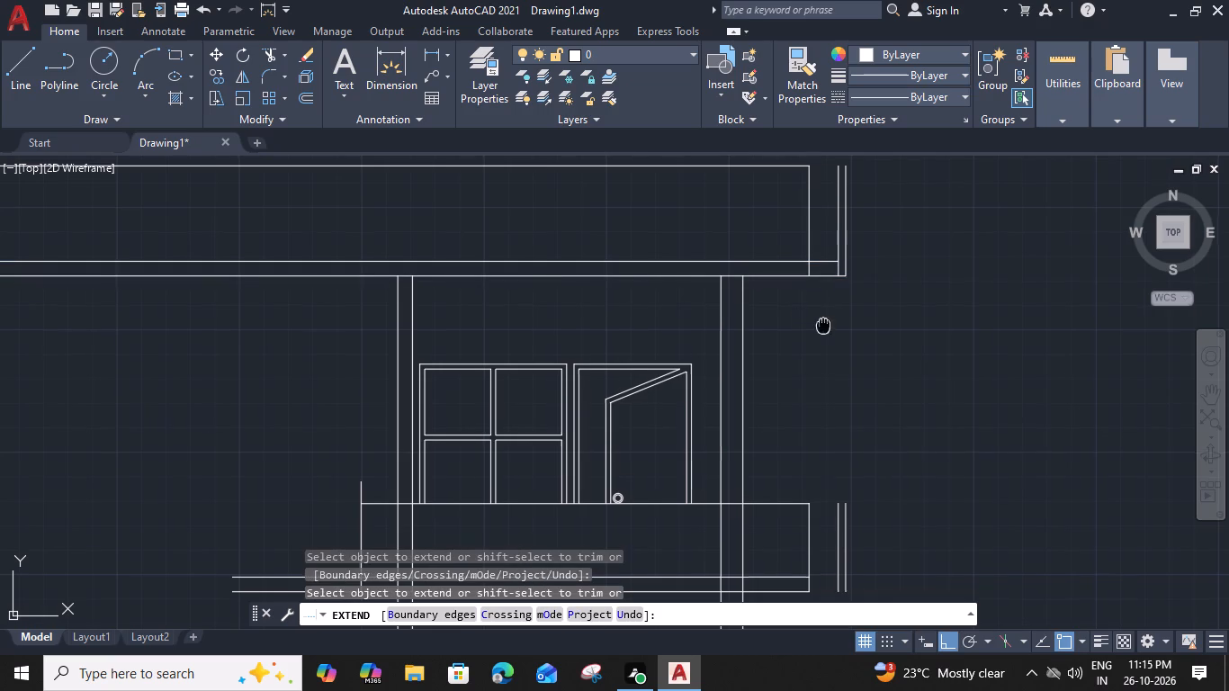
pyautogui.moveTo(821, 330); pyautogui.dragTo(812, 343, button='middle')
pyautogui.click(757, 183)
pyautogui.click(764, 188)
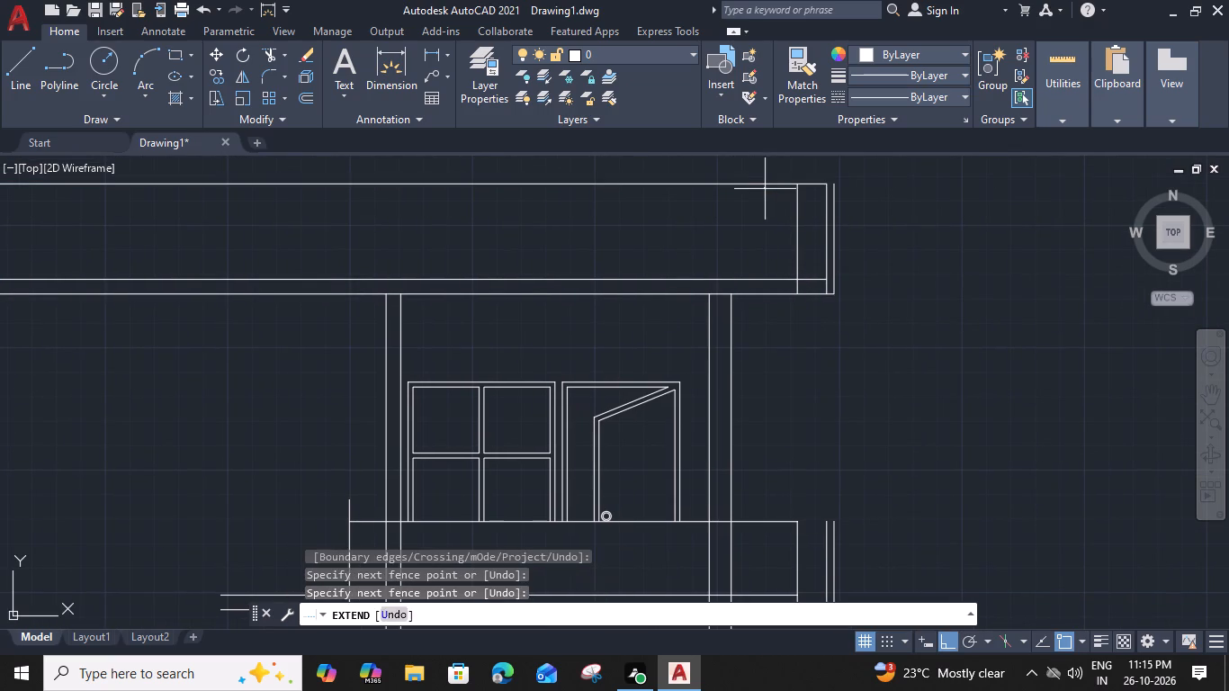
pyautogui.click(768, 170)
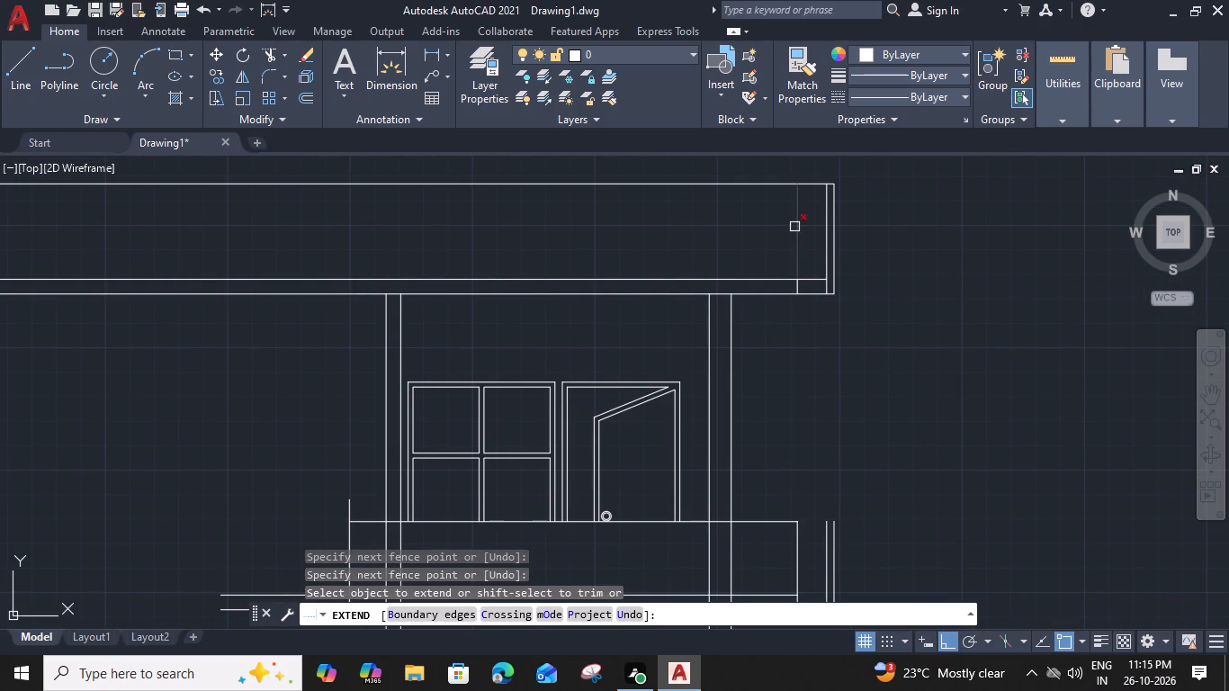
# Trim away both segments of the roof band's original door-side end line.
pyautogui.keyDown('shift'); pyautogui.click(794, 227); pyautogui.keyUp('shift')
pyautogui.keyDown('shift'); pyautogui.scroll(2, 789, 292); pyautogui.keyUp('shift')
pyautogui.keyDown('shift'); pyautogui.click(806, 281); pyautogui.keyUp('shift')
pyautogui.scroll(-2, 806, 281)
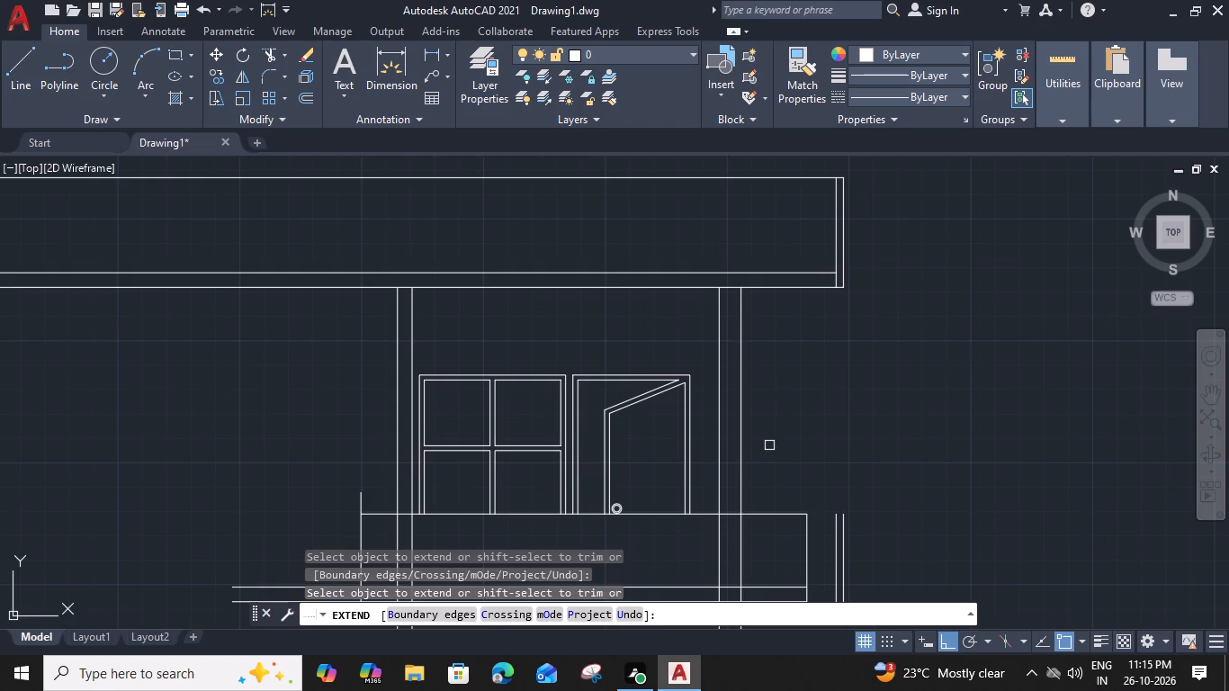
# Trim away both segments of the first-floor band's original door-side end line.
pyautogui.moveTo(769, 445); pyautogui.dragTo(699, 285, button='middle')
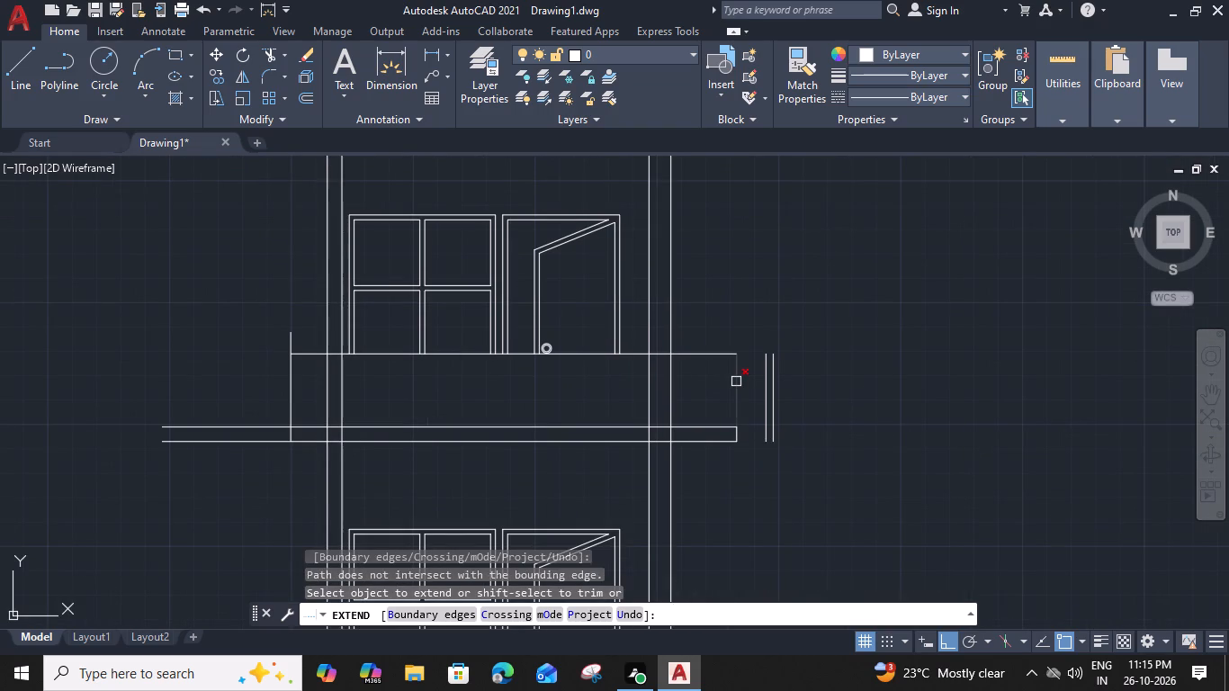
pyautogui.keyDown('shift'); pyautogui.click(736, 381); pyautogui.keyUp('shift')
pyautogui.scroll(1, 746, 442)
pyautogui.keyDown('shift'); pyautogui.click(733, 431); pyautogui.keyUp('shift')
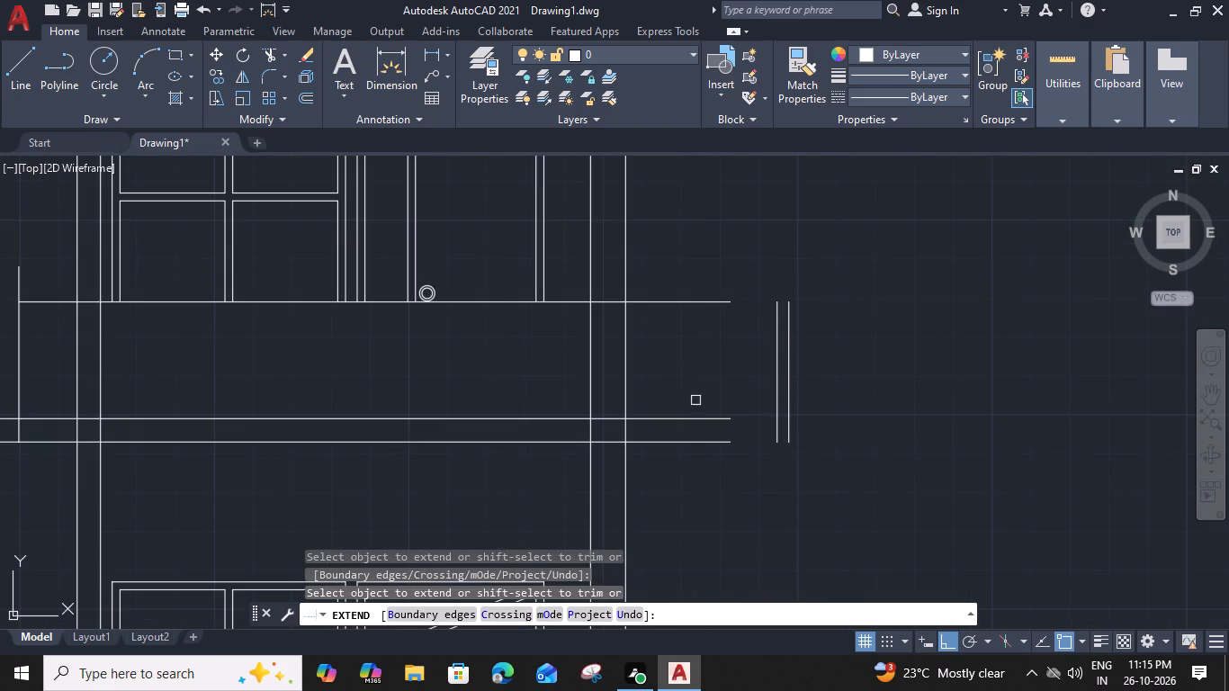
# Extend the first-floor band's top, bottom and inner slab lines to the outermost new vertical line.
pyautogui.click(695, 400)
pyautogui.click(705, 470)
pyautogui.click(697, 303)
pyautogui.click(754, 444)
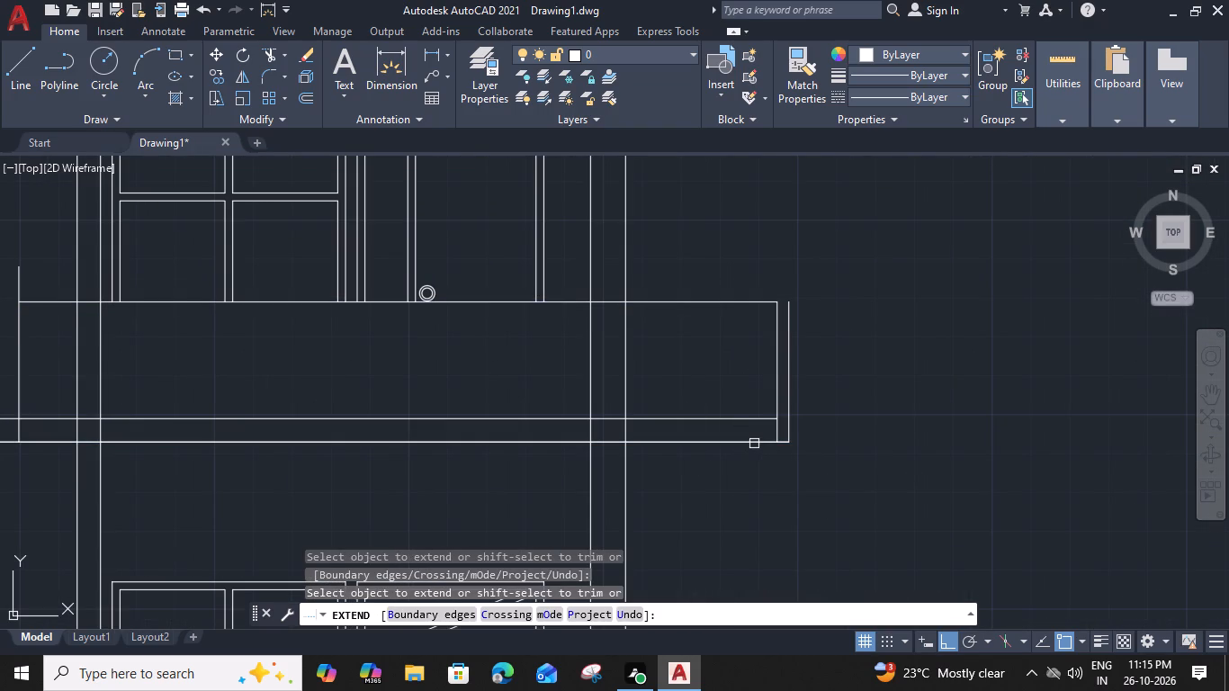
pyautogui.click(757, 303)
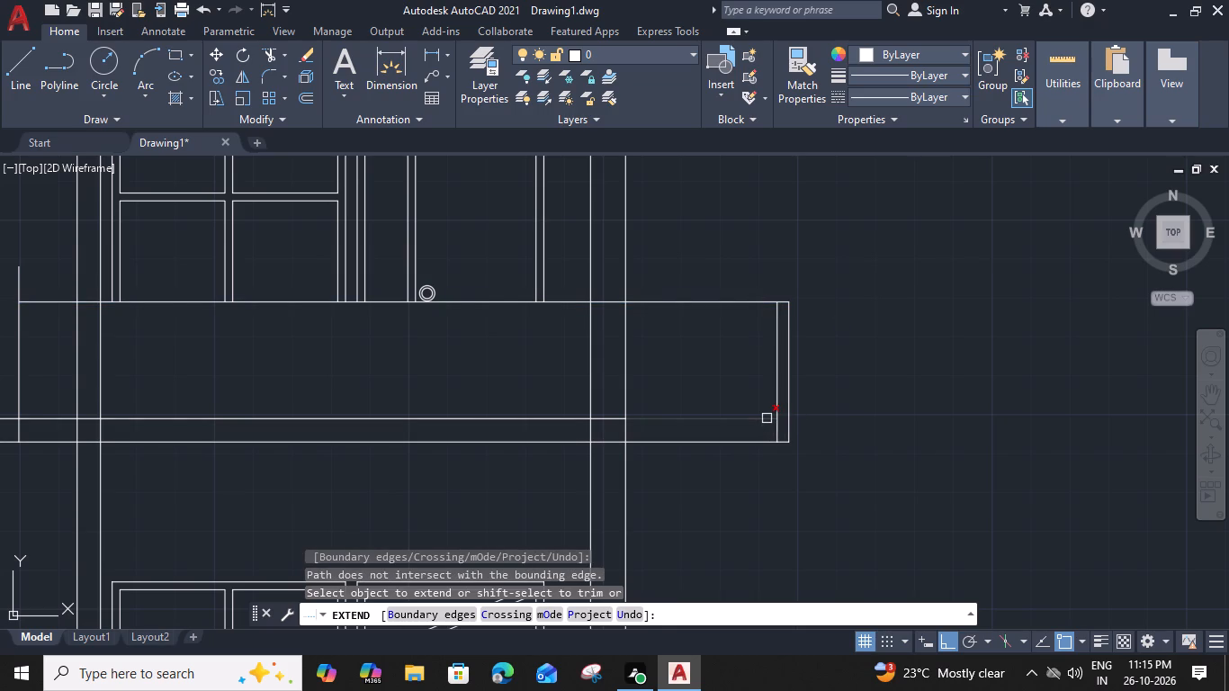
pyautogui.keyDown('shift'); pyautogui.click(766, 418); pyautogui.keyUp('shift')
pyautogui.hotkey('ctrl', 'z')
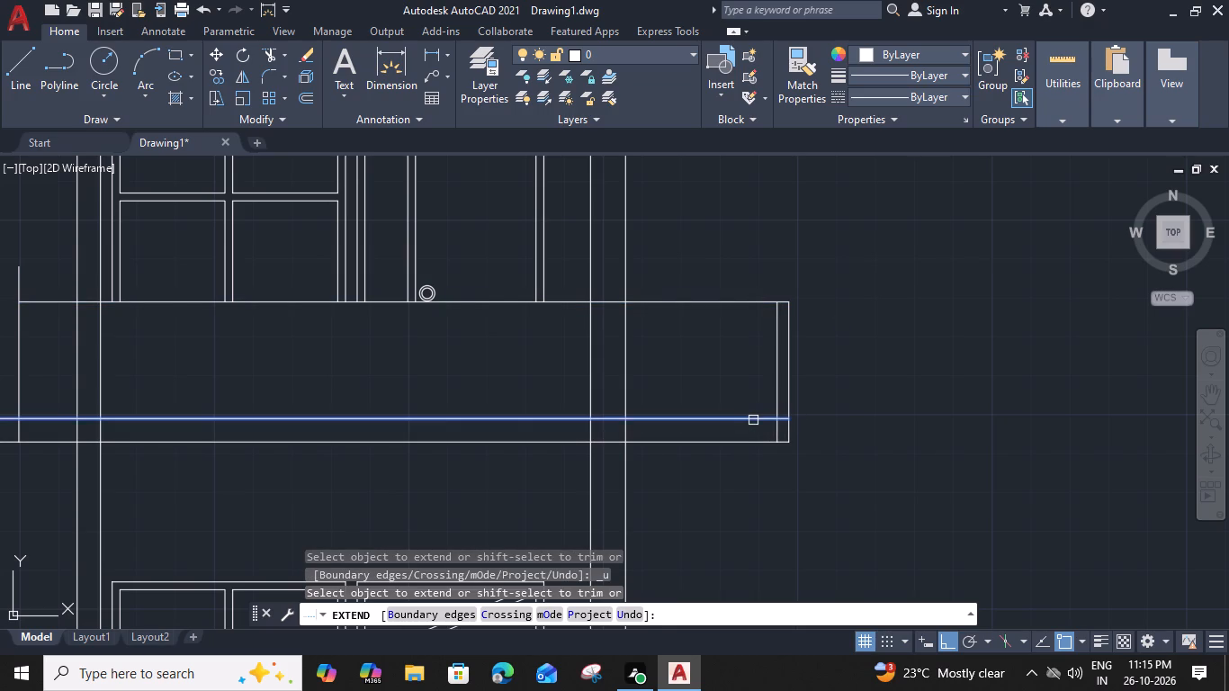
pyautogui.click(756, 419)
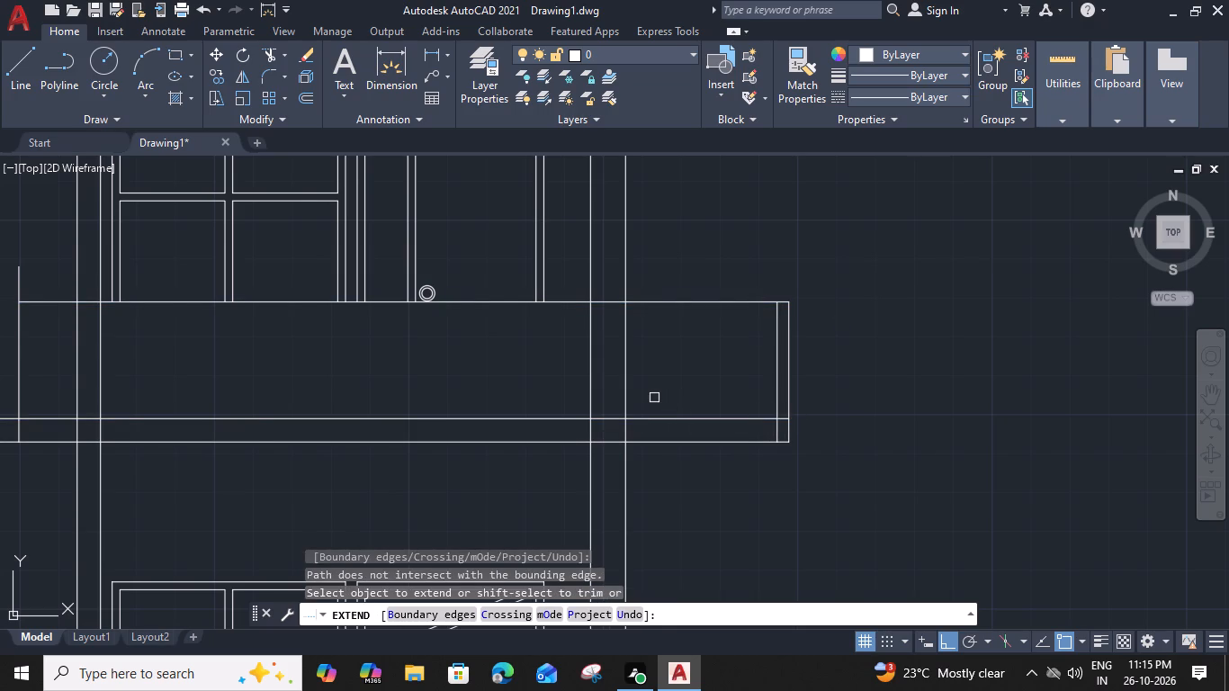
pyautogui.scroll(-1, 654, 398)
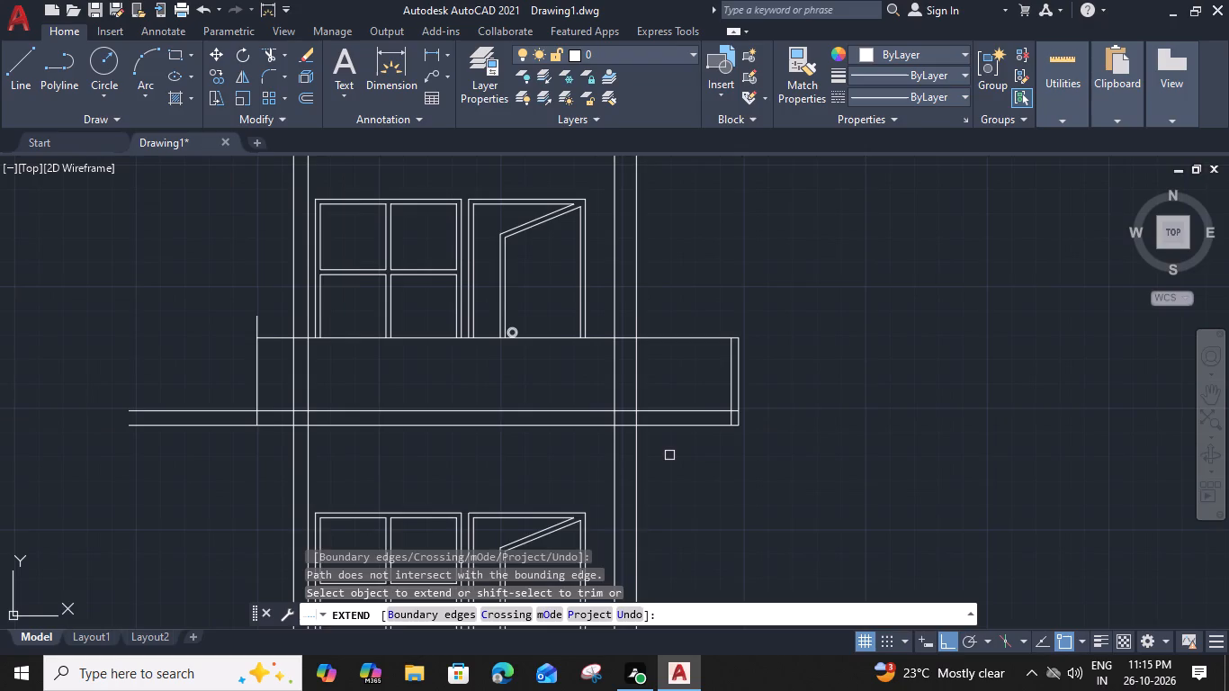
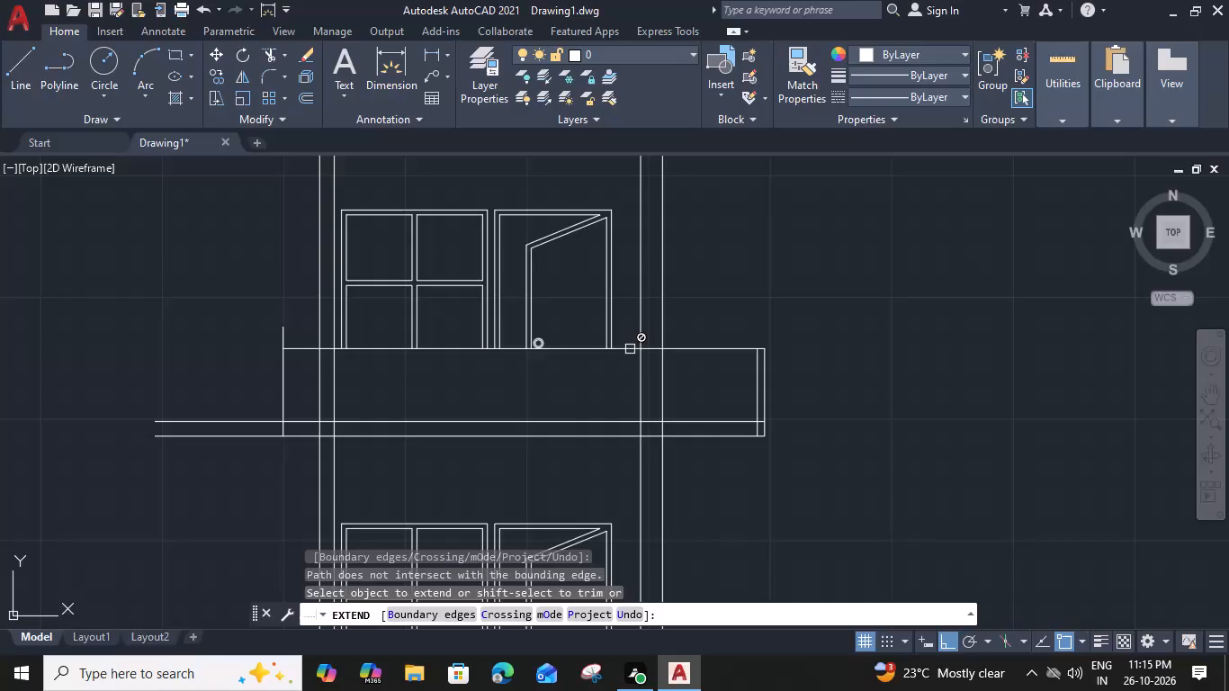
# End the Extend command and erase the horizontal balcony-top line running beneath the upper-floor window and door.
pyautogui.keyDown('shift'); pyautogui.click(629, 349); pyautogui.keyUp('shift')
pyautogui.press('Escape')
pyautogui.click(307, 346)
pyautogui.press('Delete')
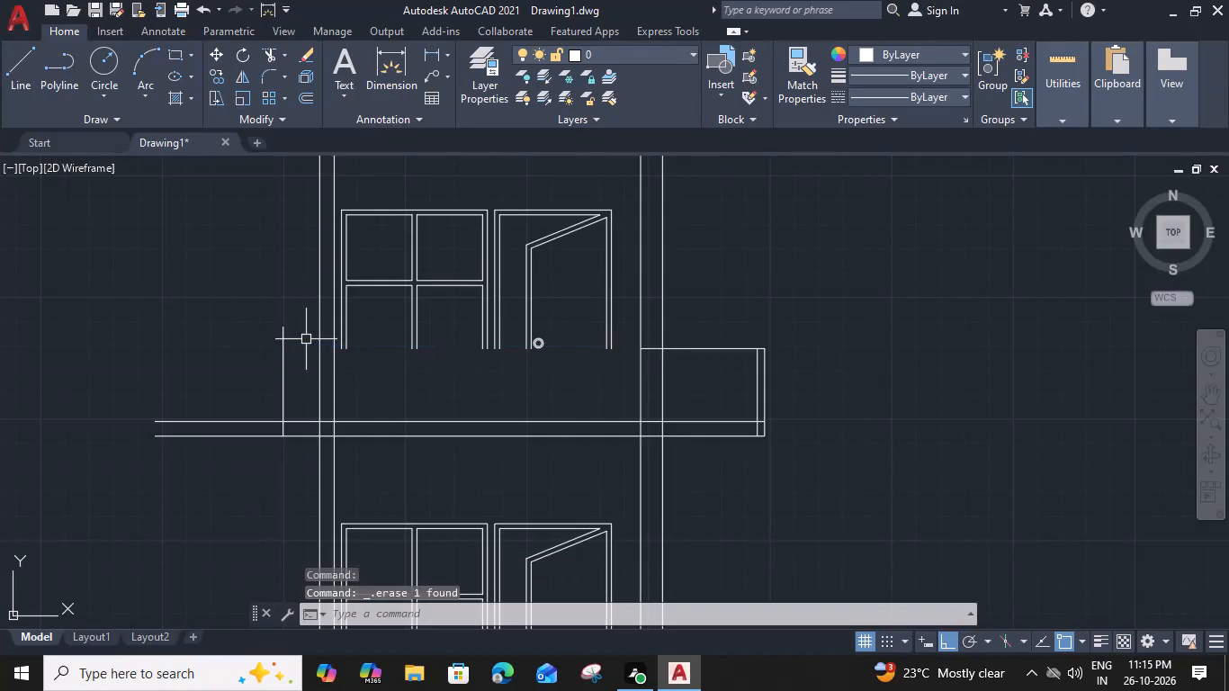
# Extend the two horizontal lines of the intermediate floor slab to the building's left outer wall.
pyautogui.scroll(-2, 306, 339)
pyautogui.moveTo(363, 327); pyautogui.dragTo(536, 304, button='middle')
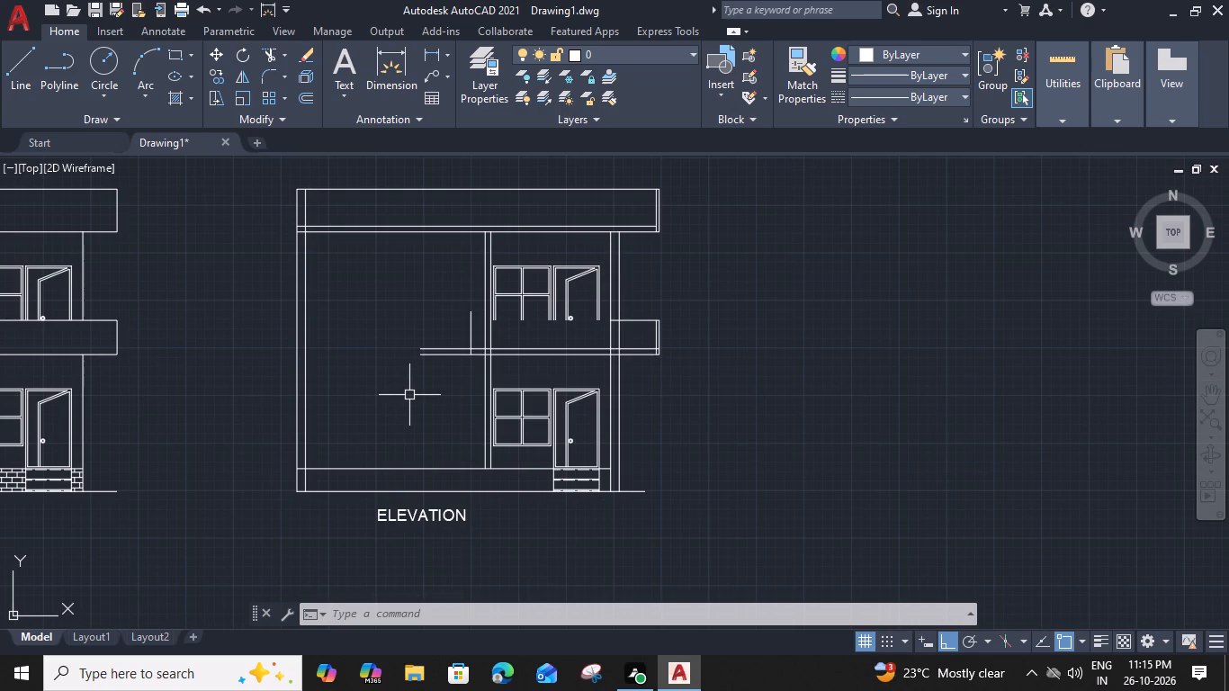
pyautogui.write('EX')
pyautogui.press('space')
pyautogui.click(451, 330)
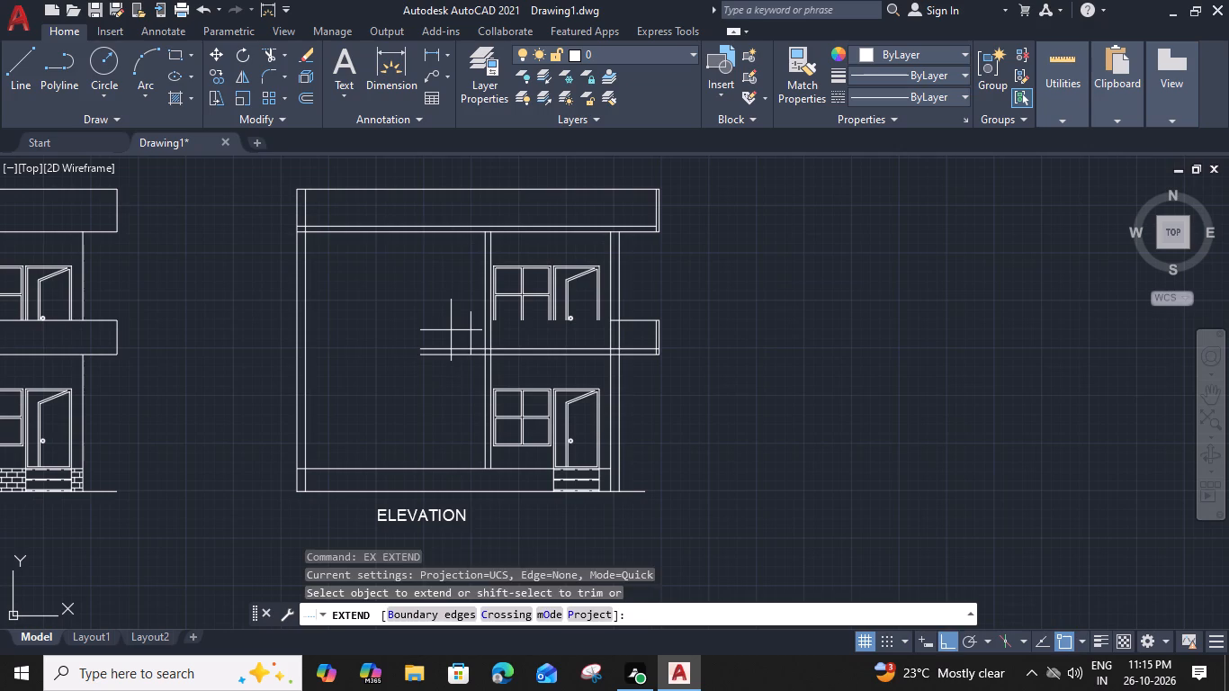
pyautogui.click(430, 391)
pyautogui.moveTo(348, 381); pyautogui.dragTo(377, 395, button='middle')
pyautogui.click(393, 349)
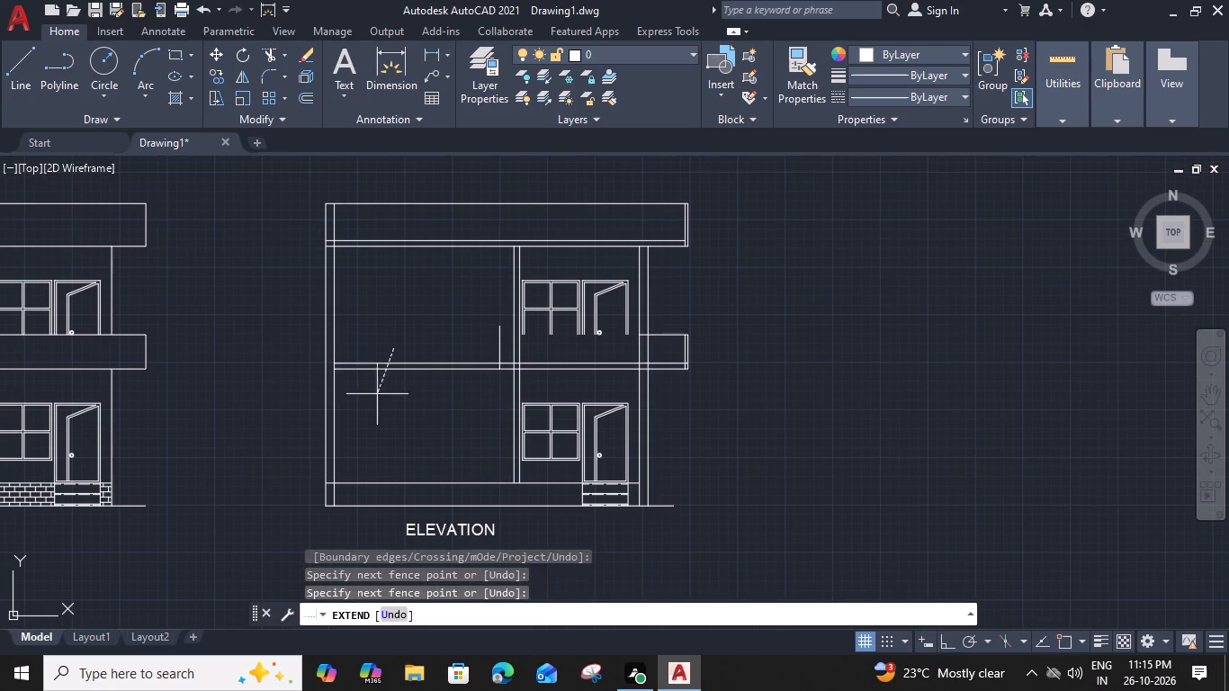
pyautogui.click(377, 395)
pyautogui.press('Escape')
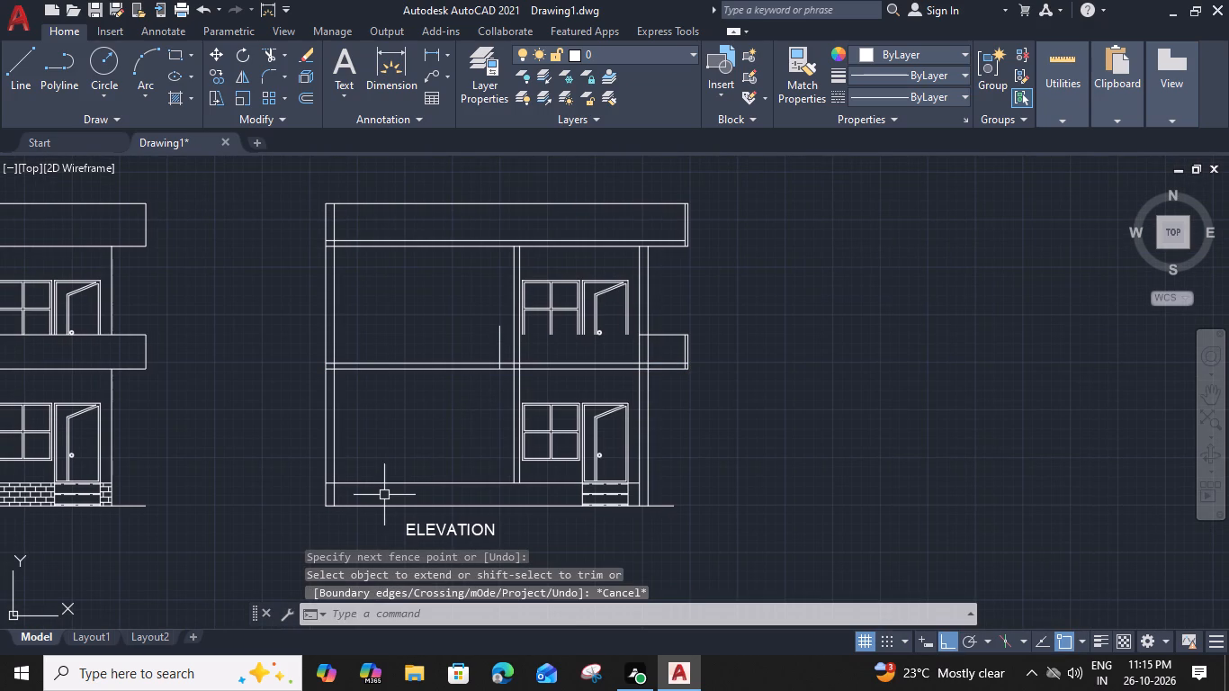
# Offset the ground-floor line at the top of the plinth downward by 6".
pyautogui.click(398, 479)
pyautogui.click(396, 496)
pyautogui.write('O 6"')
pyautogui.press('Return')
pyautogui.click(396, 503)
pyautogui.press('Escape')
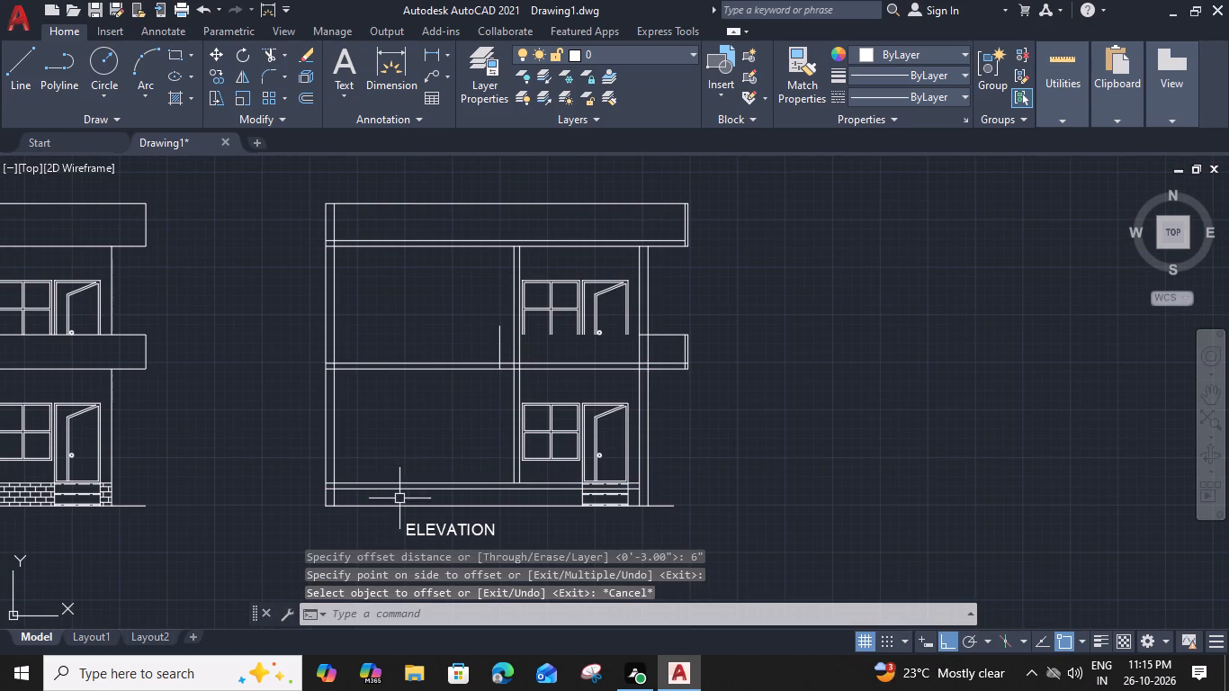
# Erase the entrance steps below the ground-floor door, including their side, tread and dashed lines.
pyautogui.moveTo(512, 470); pyautogui.dragTo(507, 417, button='middle')
pyautogui.scroll(3, 560, 465)
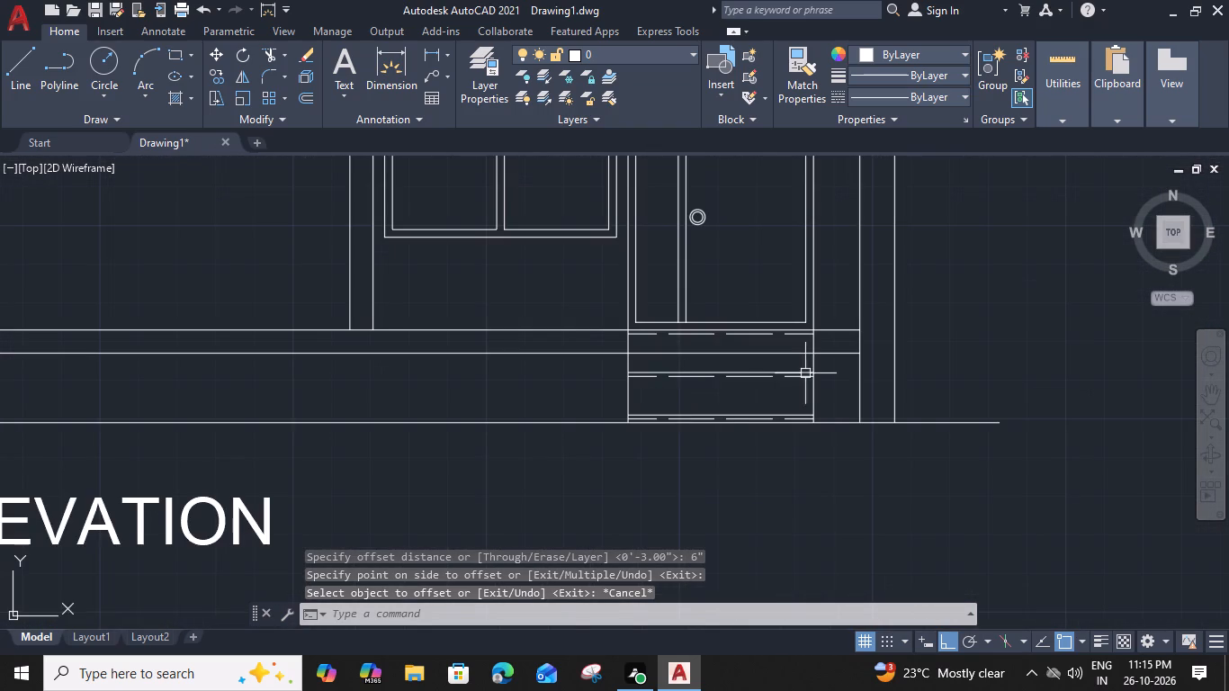
pyautogui.click(825, 371)
pyautogui.click(614, 413)
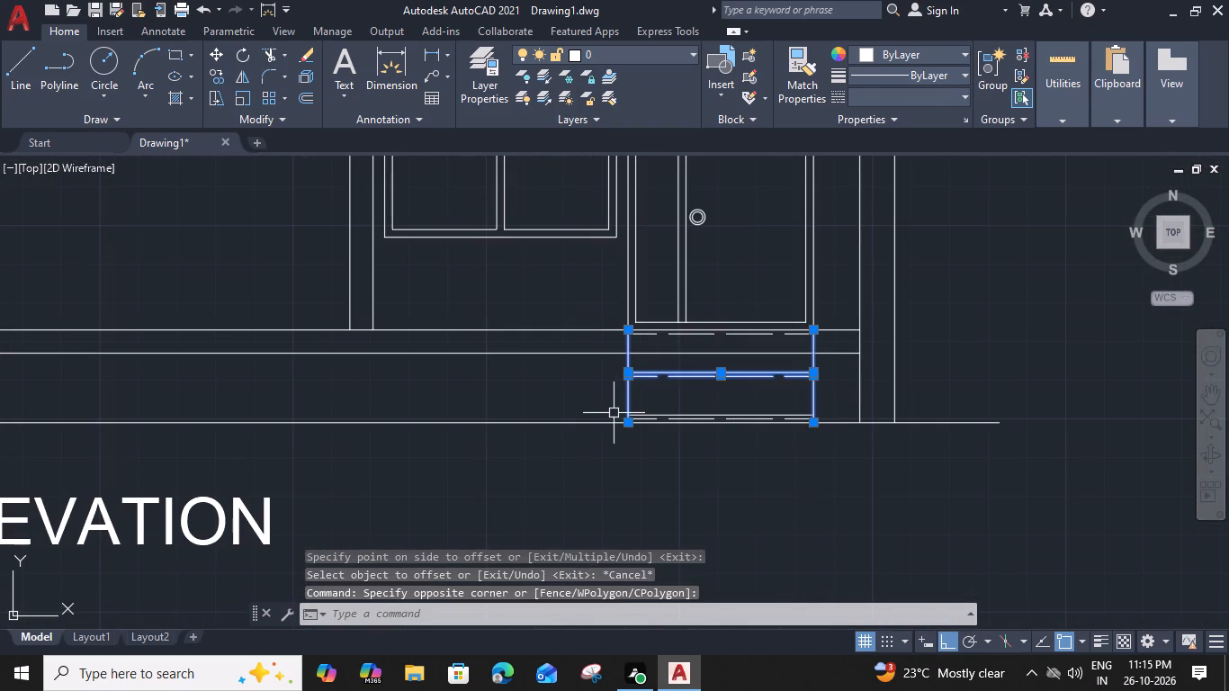
pyautogui.press('Delete')
pyautogui.scroll(2, 754, 404)
pyautogui.click(912, 408)
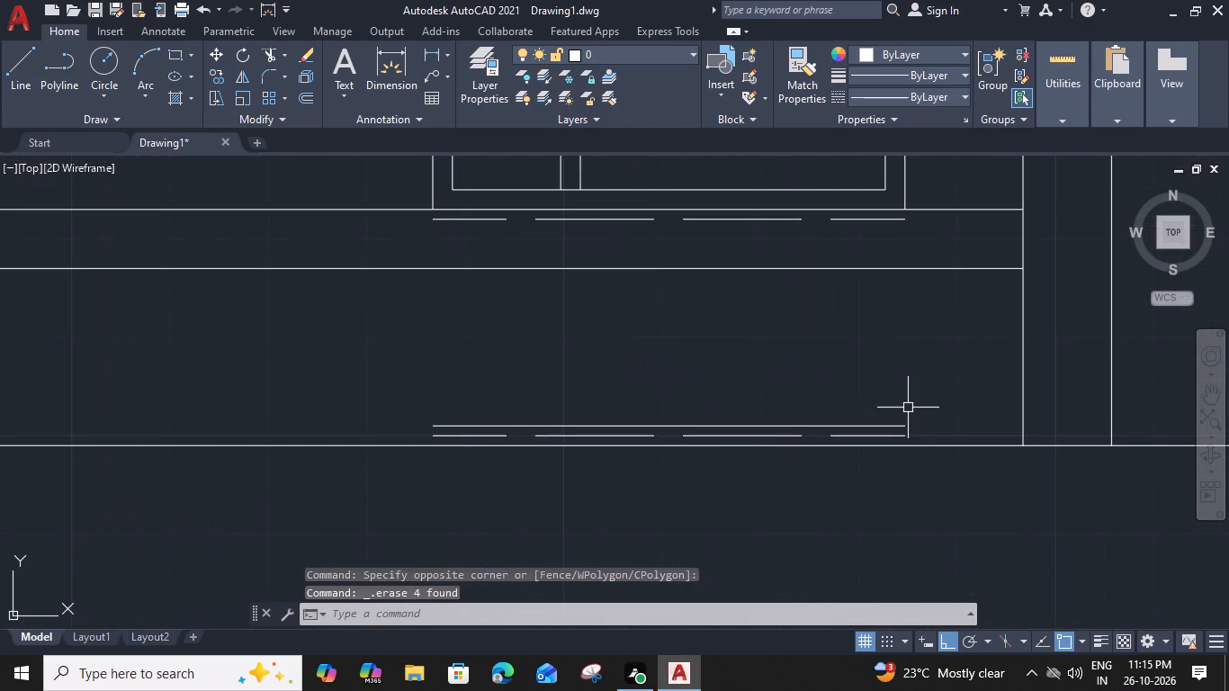
pyautogui.click(884, 439)
pyautogui.press('Delete')
pyautogui.moveTo(803, 337); pyautogui.dragTo(826, 411, button='middle')
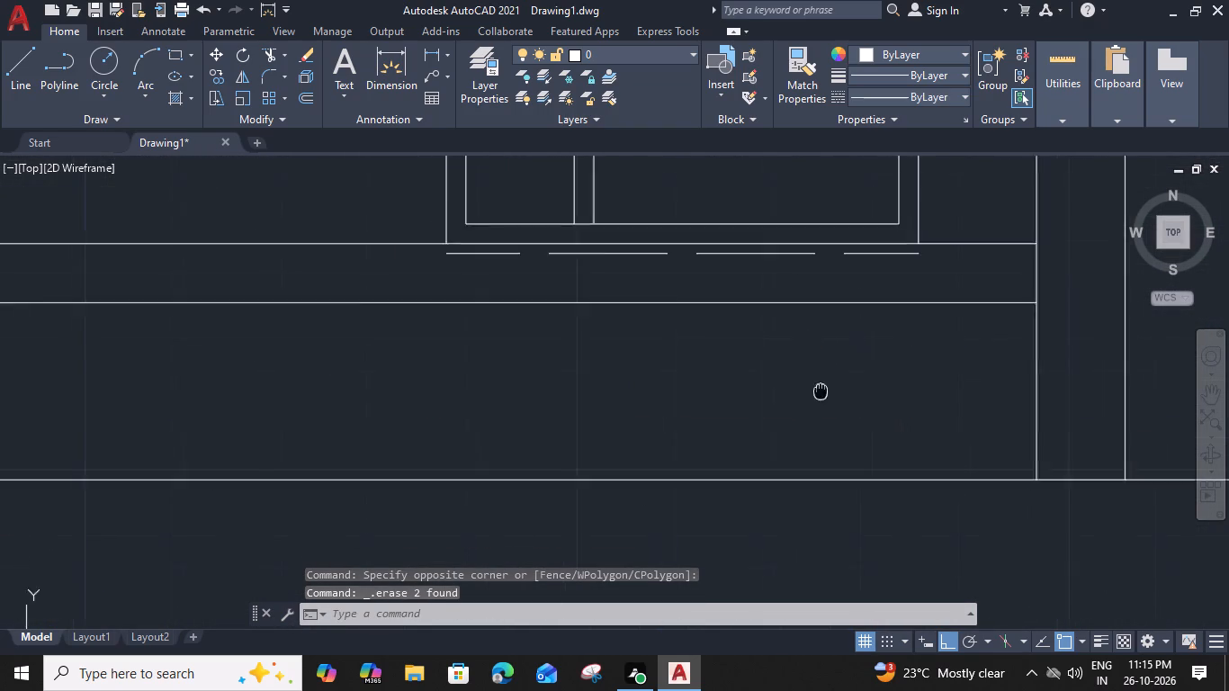
pyautogui.moveTo(826, 411); pyautogui.dragTo(840, 473, button='middle')
pyautogui.click(929, 356)
pyautogui.press('Delete')
pyautogui.scroll(-2, 875, 368)
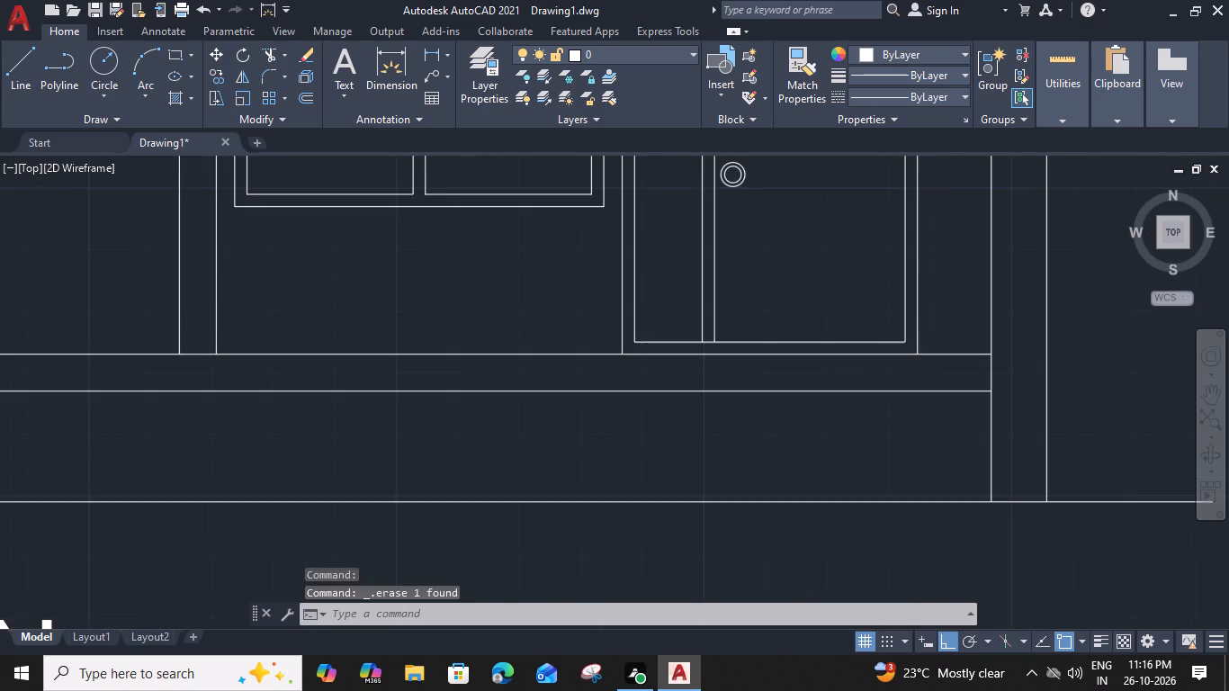
# Erase the whole ground-floor door, including its frame, open leaf, bottom line and round knob.
pyautogui.moveTo(875, 368); pyautogui.dragTo(875, 405, button='middle')
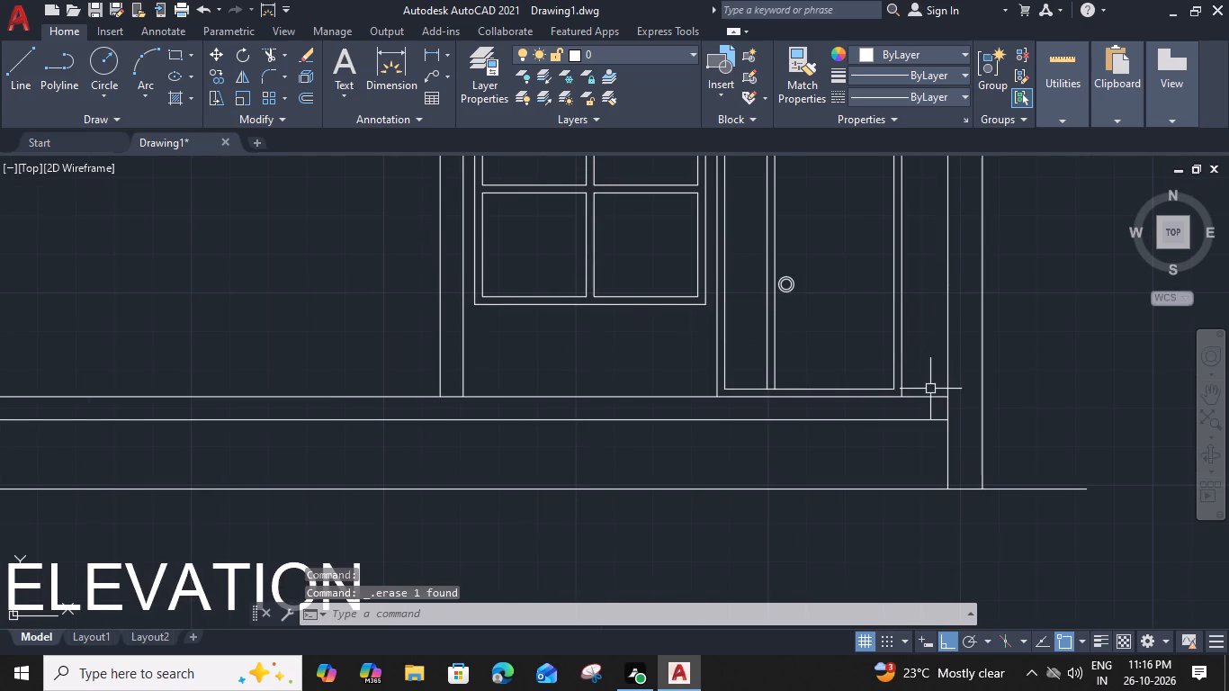
pyautogui.click(926, 364)
pyautogui.click(661, 382)
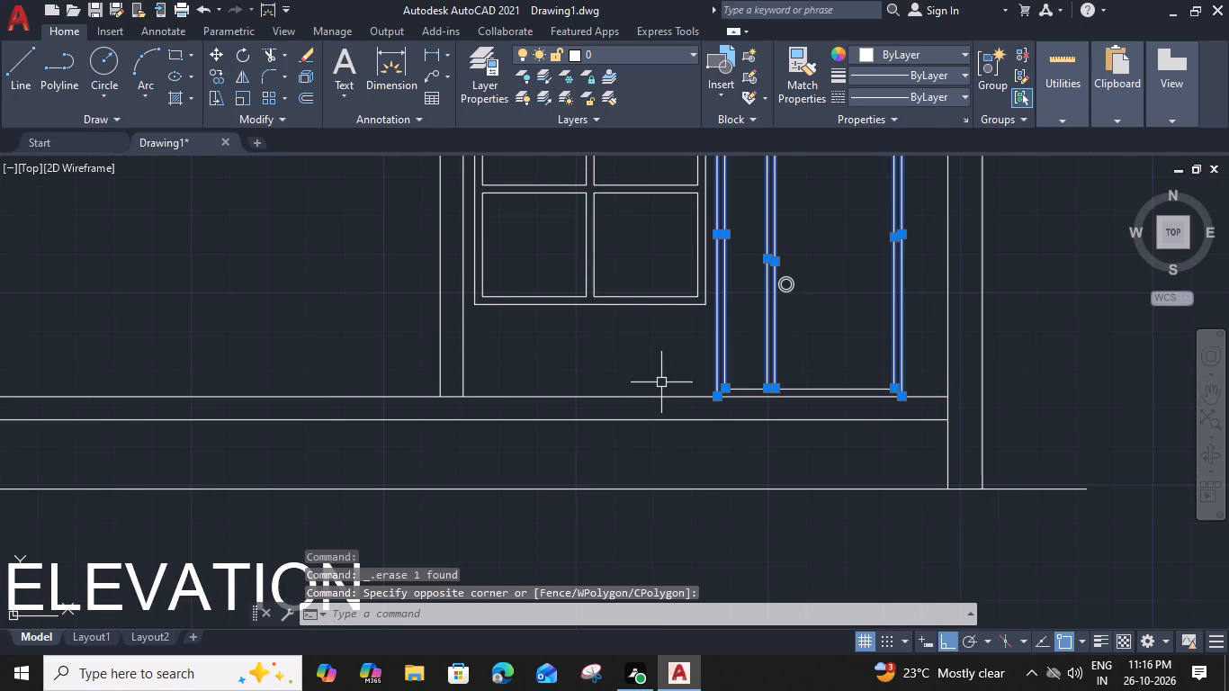
pyautogui.press('Delete')
pyautogui.click(788, 390)
pyautogui.press('Delete')
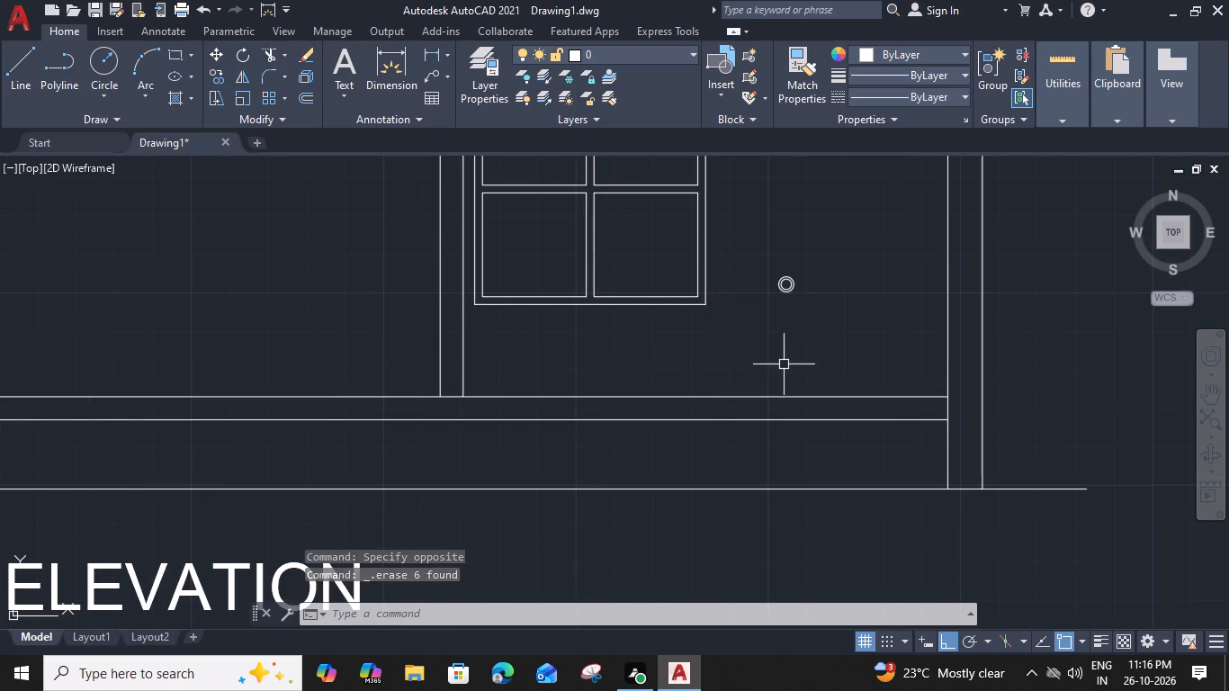
pyautogui.moveTo(801, 254); pyautogui.dragTo(802, 263)
pyautogui.click(775, 328)
pyautogui.press('Delete')
pyautogui.scroll(-2, 751, 280)
pyautogui.moveTo(764, 337); pyautogui.dragTo(766, 345, button='middle')
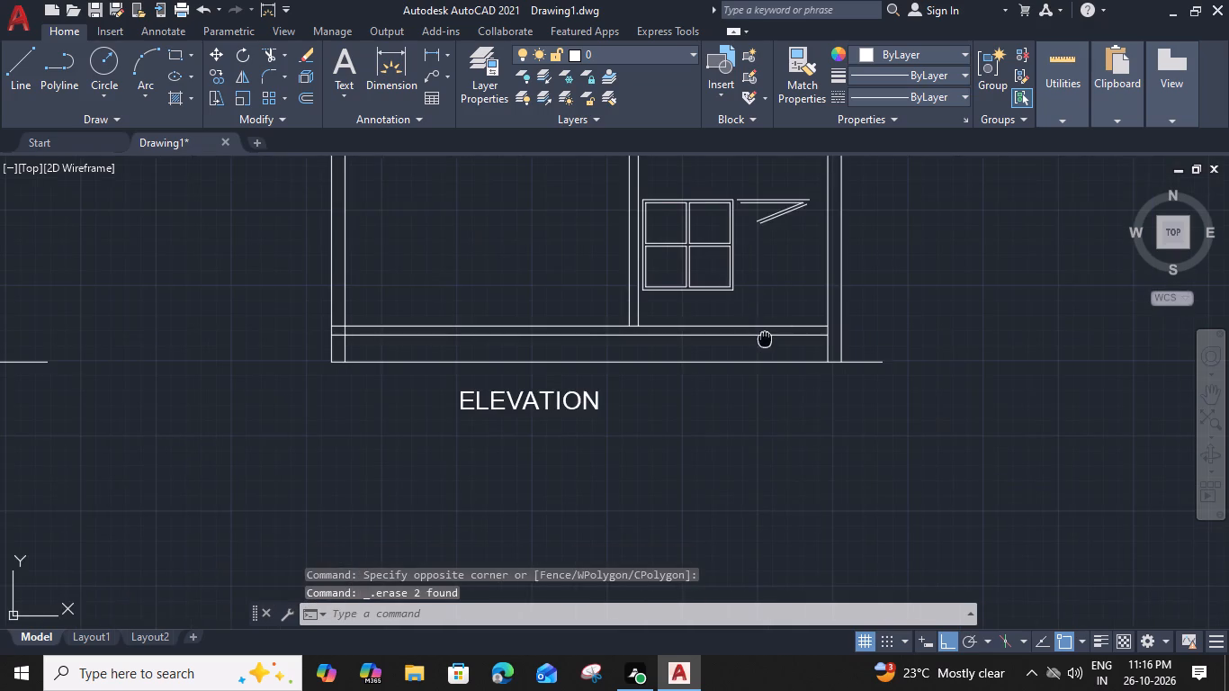
pyautogui.moveTo(766, 345); pyautogui.dragTo(773, 390, button='middle')
pyautogui.moveTo(825, 241); pyautogui.dragTo(818, 250)
pyautogui.click(776, 300)
pyautogui.press('Delete')
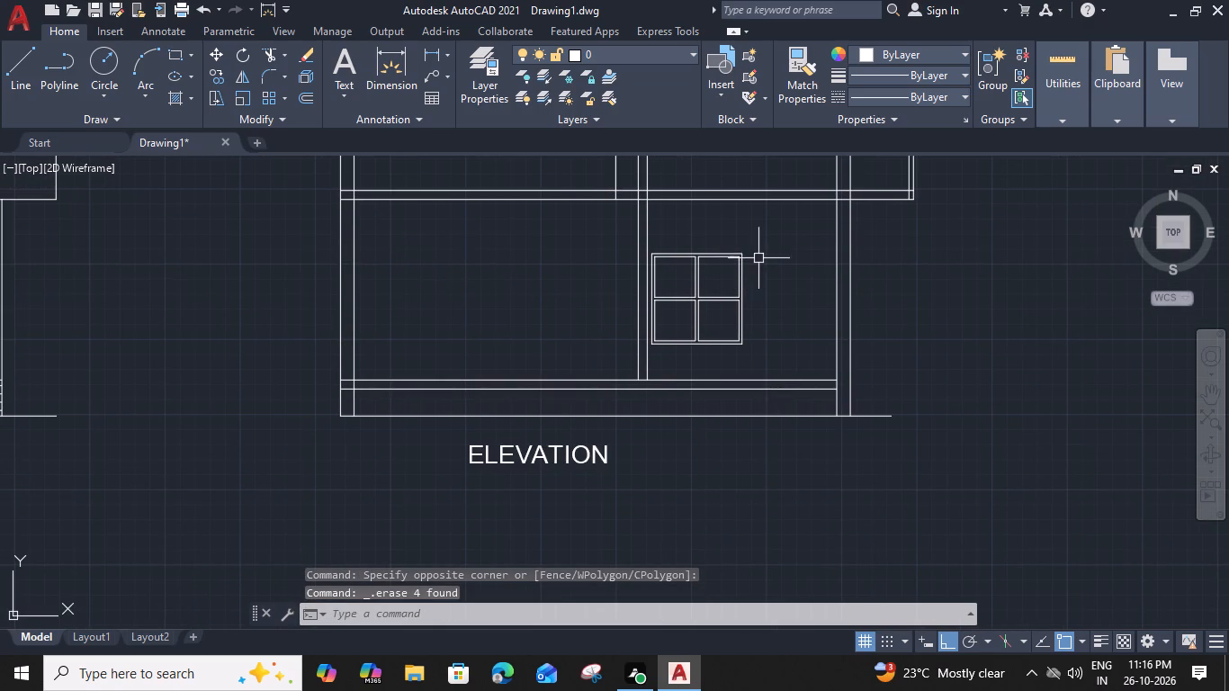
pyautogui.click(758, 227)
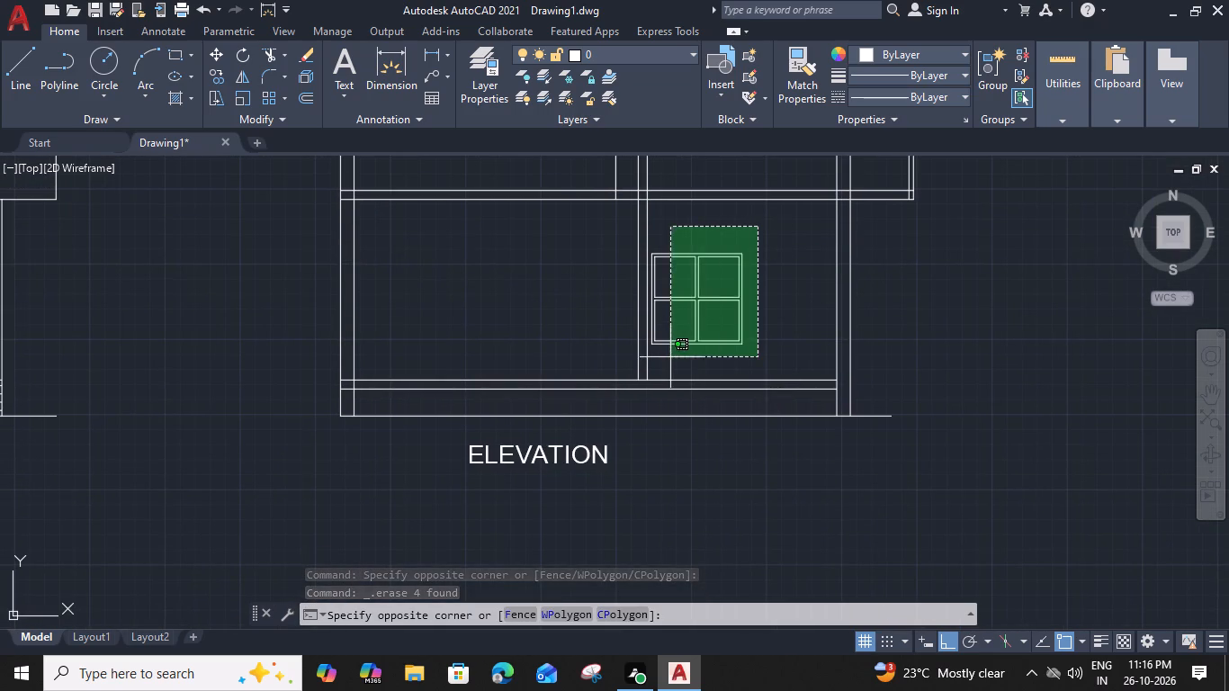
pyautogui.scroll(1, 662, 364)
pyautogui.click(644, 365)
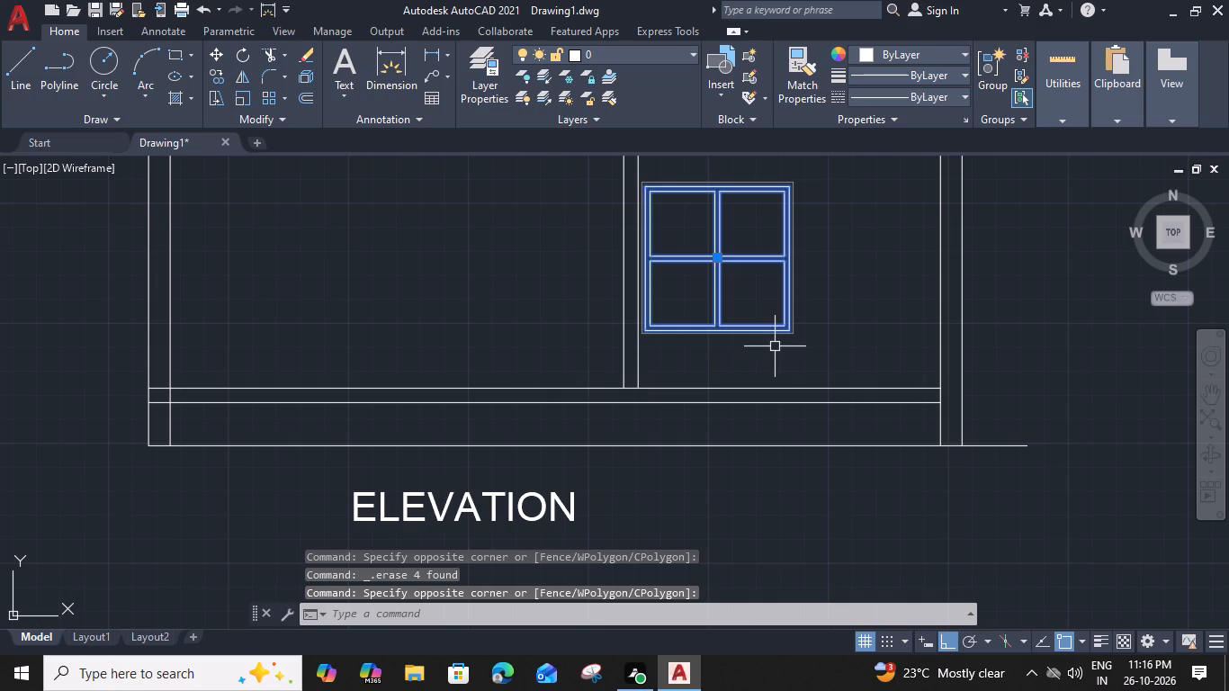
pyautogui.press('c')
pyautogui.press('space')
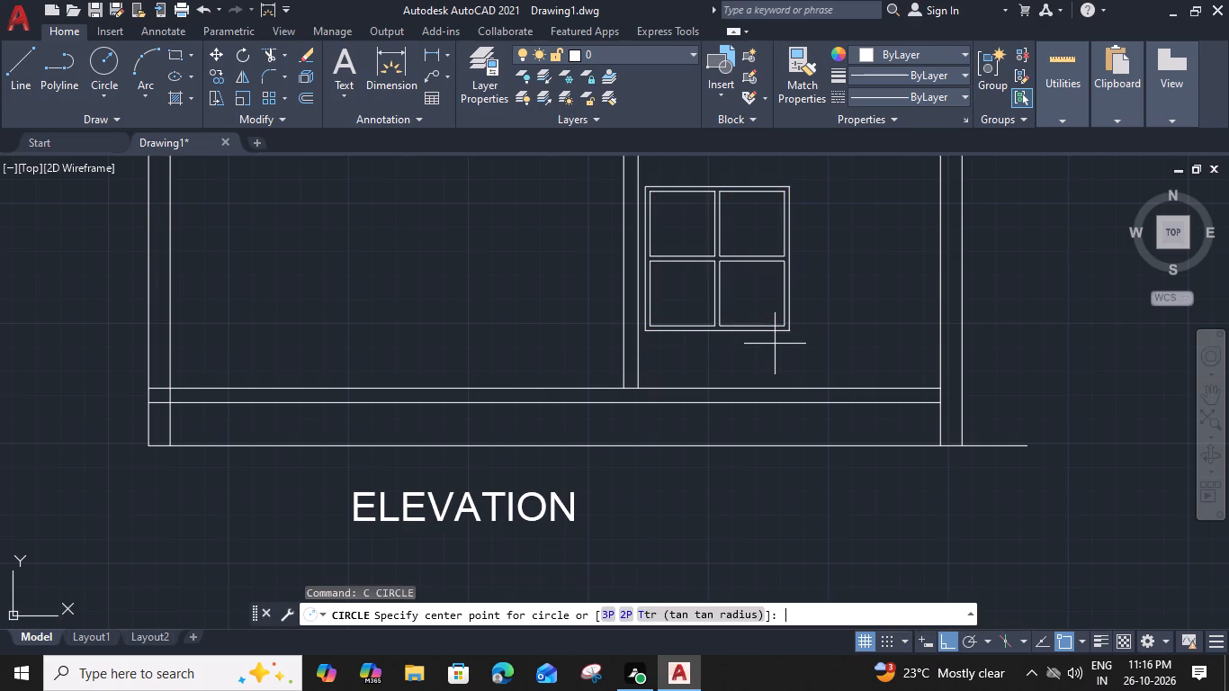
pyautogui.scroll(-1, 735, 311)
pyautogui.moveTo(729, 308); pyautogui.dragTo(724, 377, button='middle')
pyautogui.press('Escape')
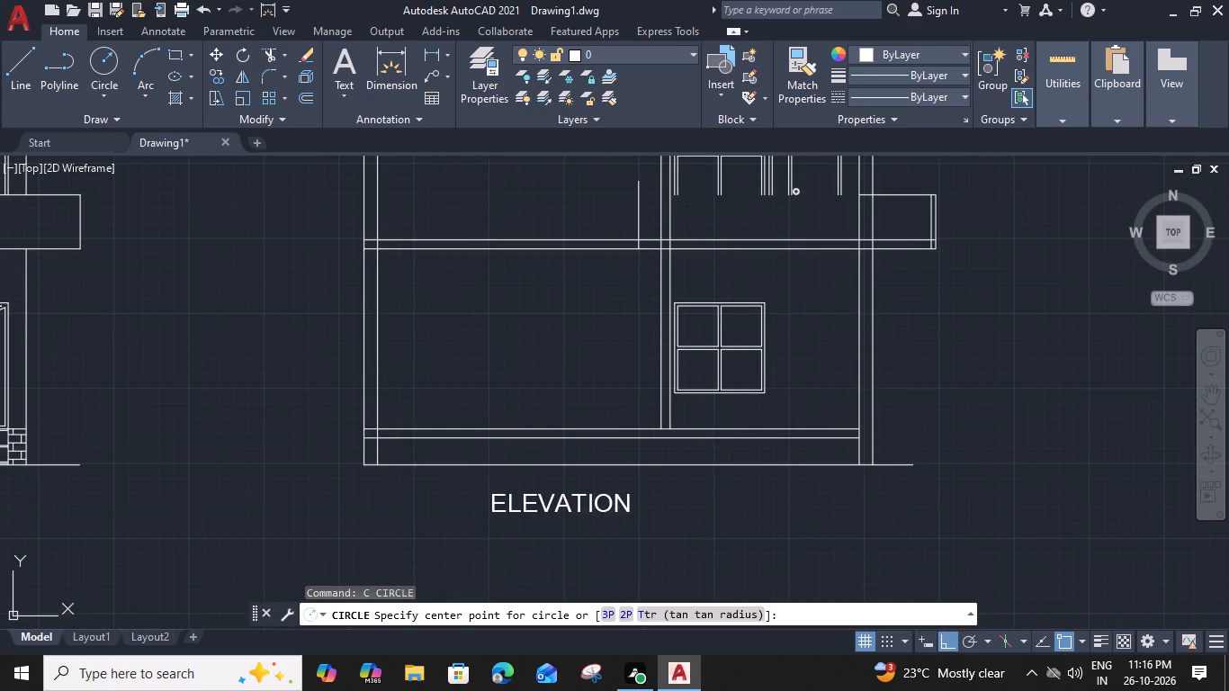
# Erase the upper-floor window and the door beside it.
pyautogui.moveTo(785, 288); pyautogui.dragTo(783, 404, button='middle')
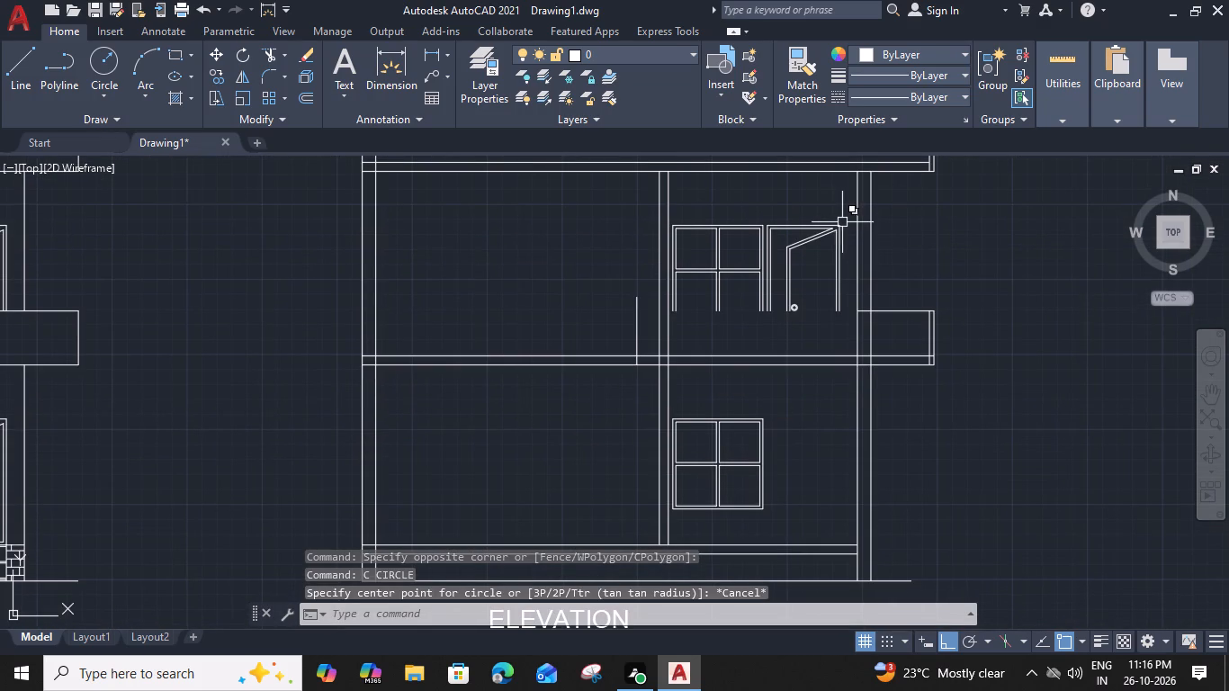
pyautogui.click(843, 221)
pyautogui.press('Escape')
pyautogui.scroll(2, 839, 220)
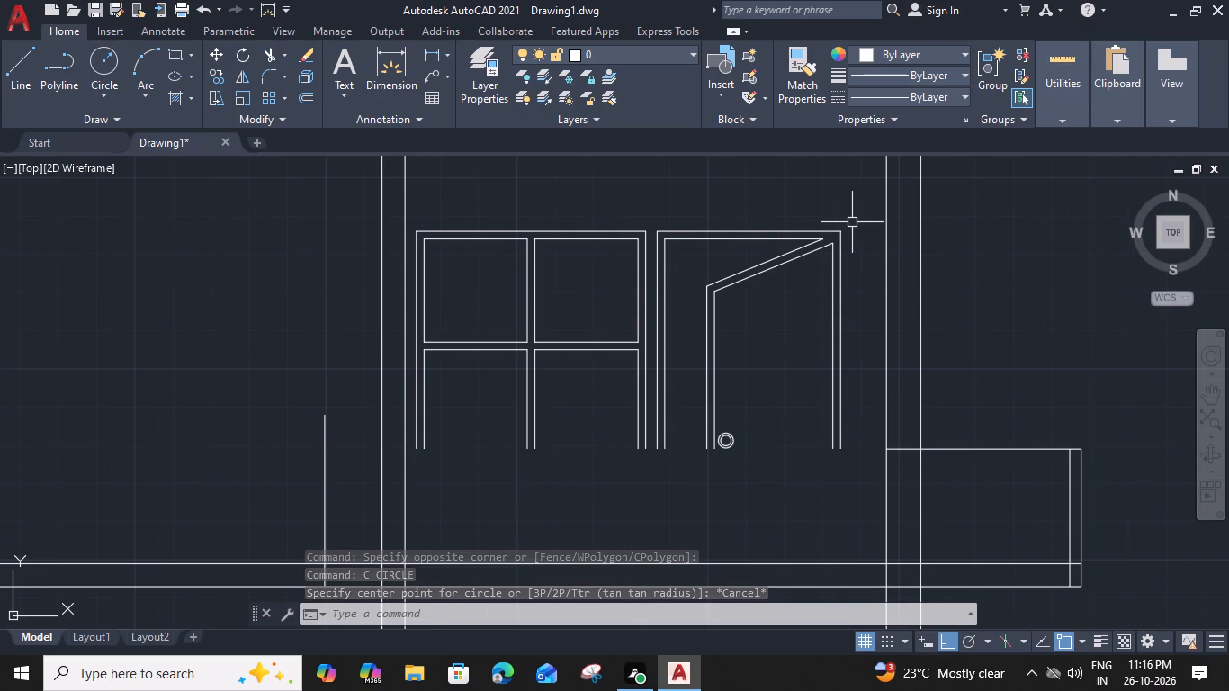
pyautogui.click(853, 222)
pyautogui.click(412, 484)
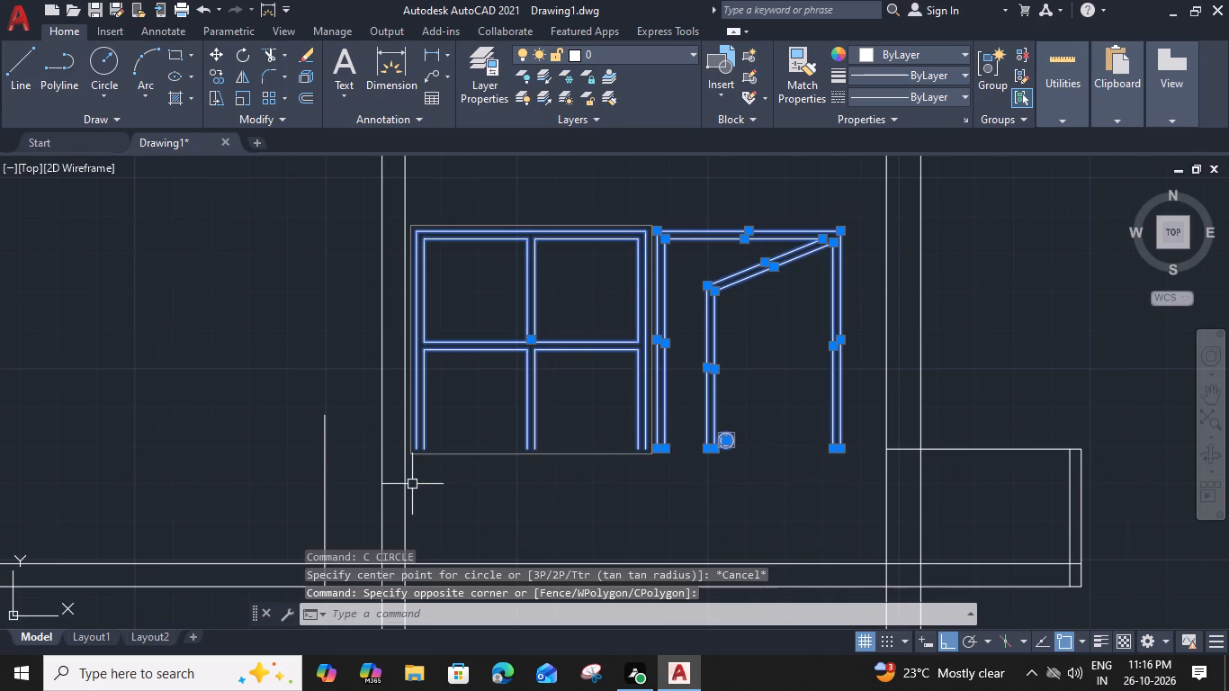
pyautogui.press('Delete')
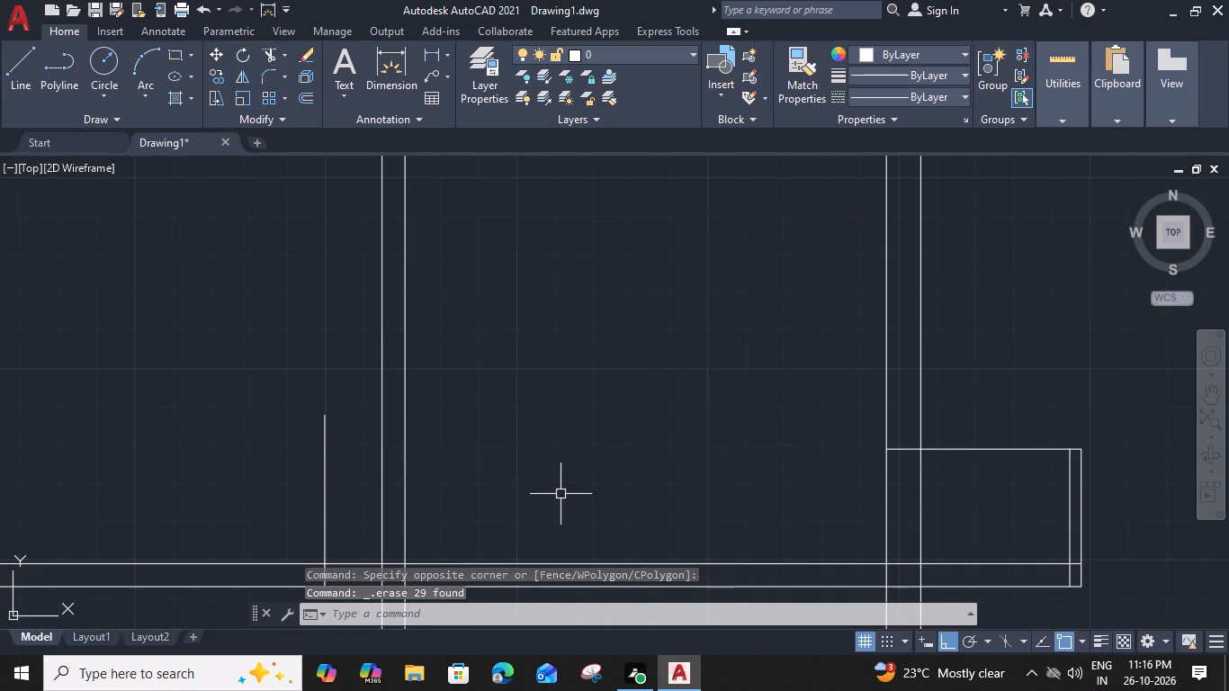
# Draw a vertical guide line near the middle of the upper right-hand room, from the roof slab's underside to the floor slab.
pyautogui.scroll(-2, 558, 481)
pyautogui.moveTo(558, 481); pyautogui.dragTo(546, 322, button='middle')
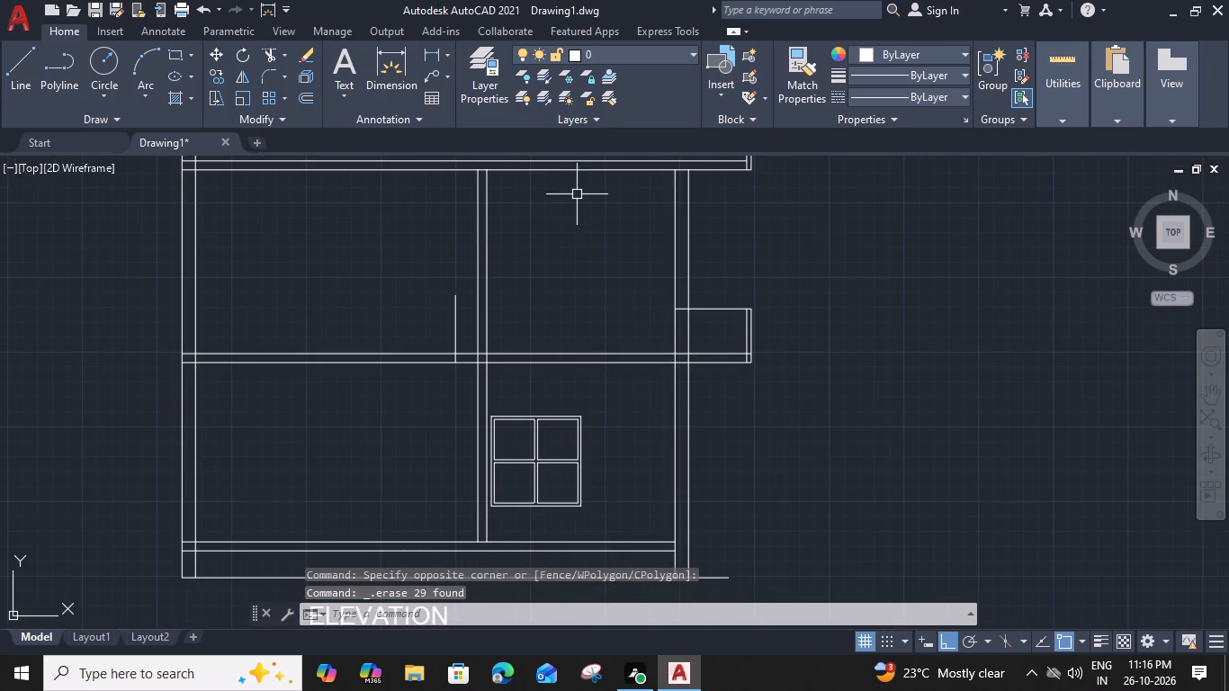
pyautogui.write('L')
pyautogui.press('space')
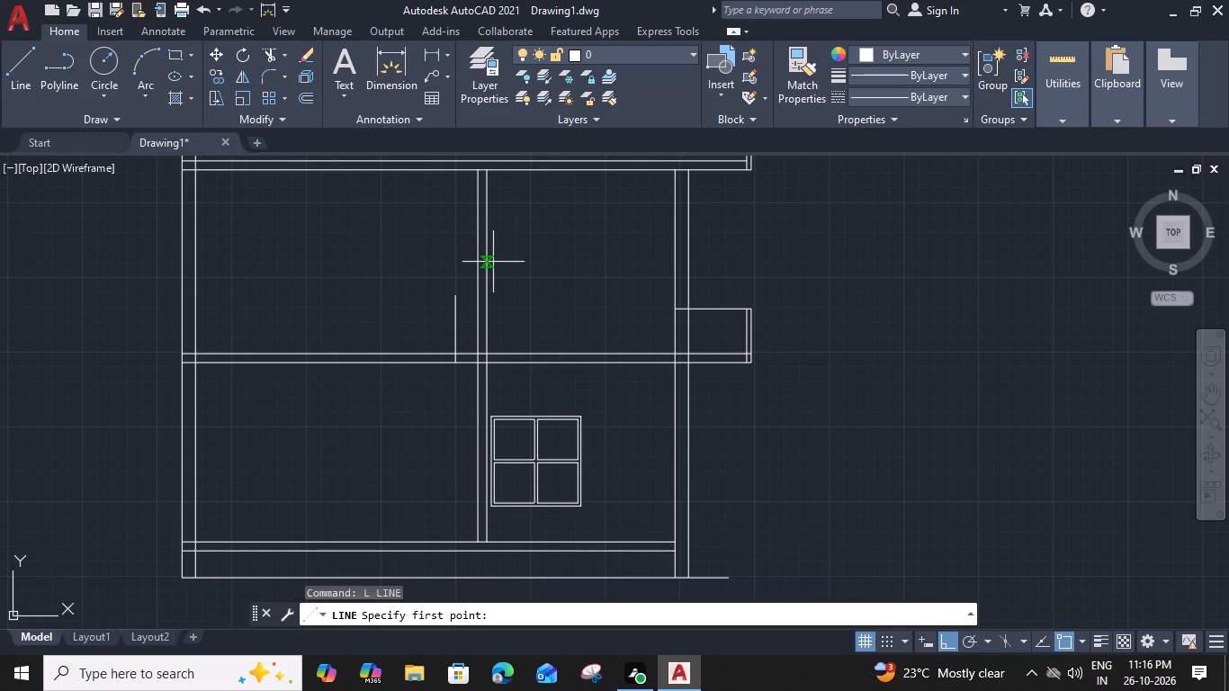
pyautogui.click(583, 172)
pyautogui.click(588, 352)
pyautogui.press('space')
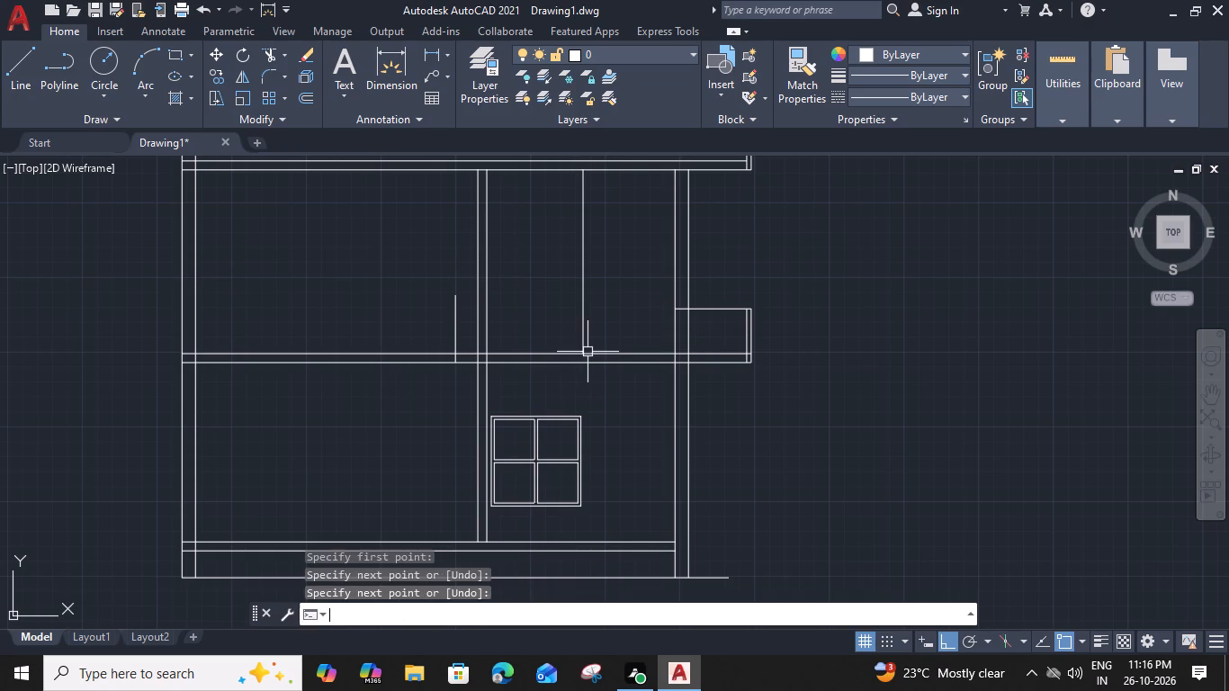
# Move the ground-floor window by its centre to the midpoint of the vertical guide line in the upper room.
pyautogui.moveTo(597, 398); pyautogui.dragTo(592, 410)
pyautogui.click(521, 526)
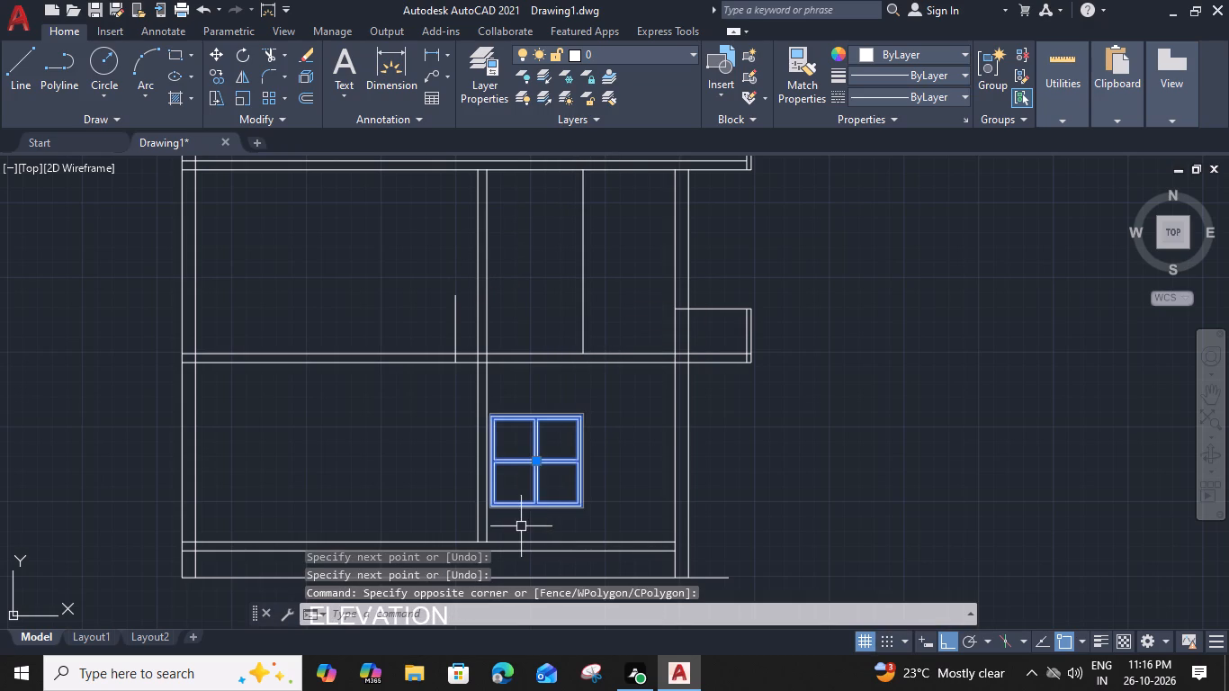
pyautogui.write('M')
pyautogui.press('space')
pyautogui.scroll(2, 525, 485)
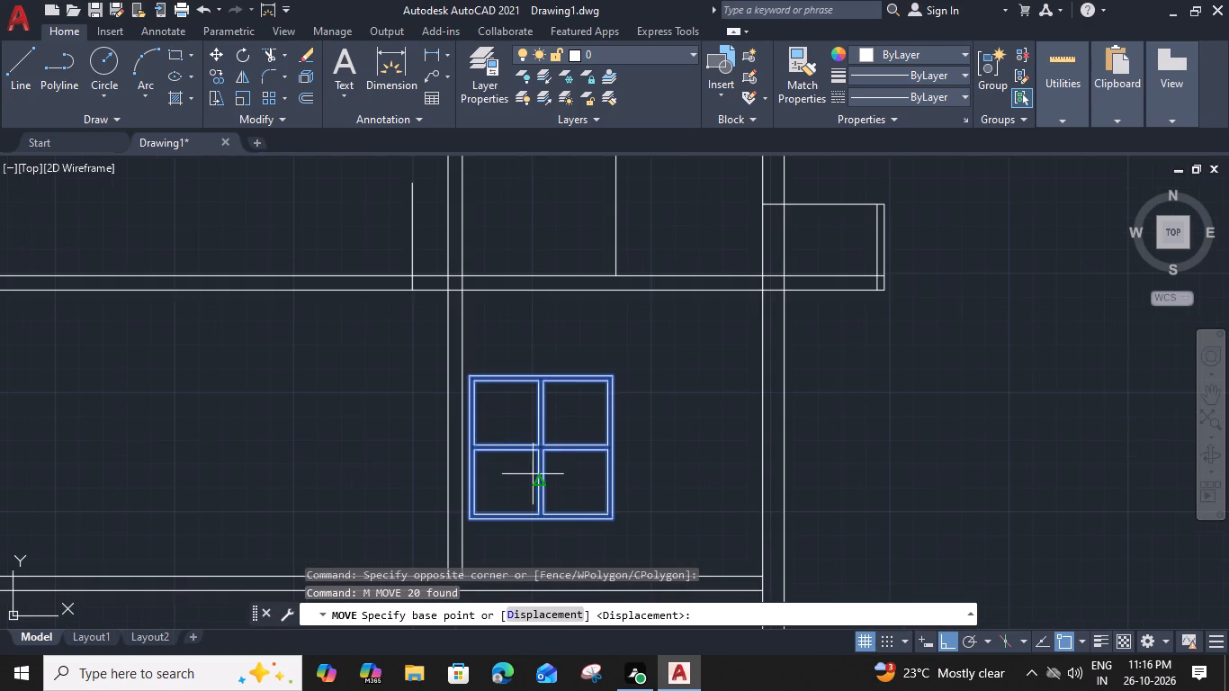
pyautogui.scroll(3, 541, 452)
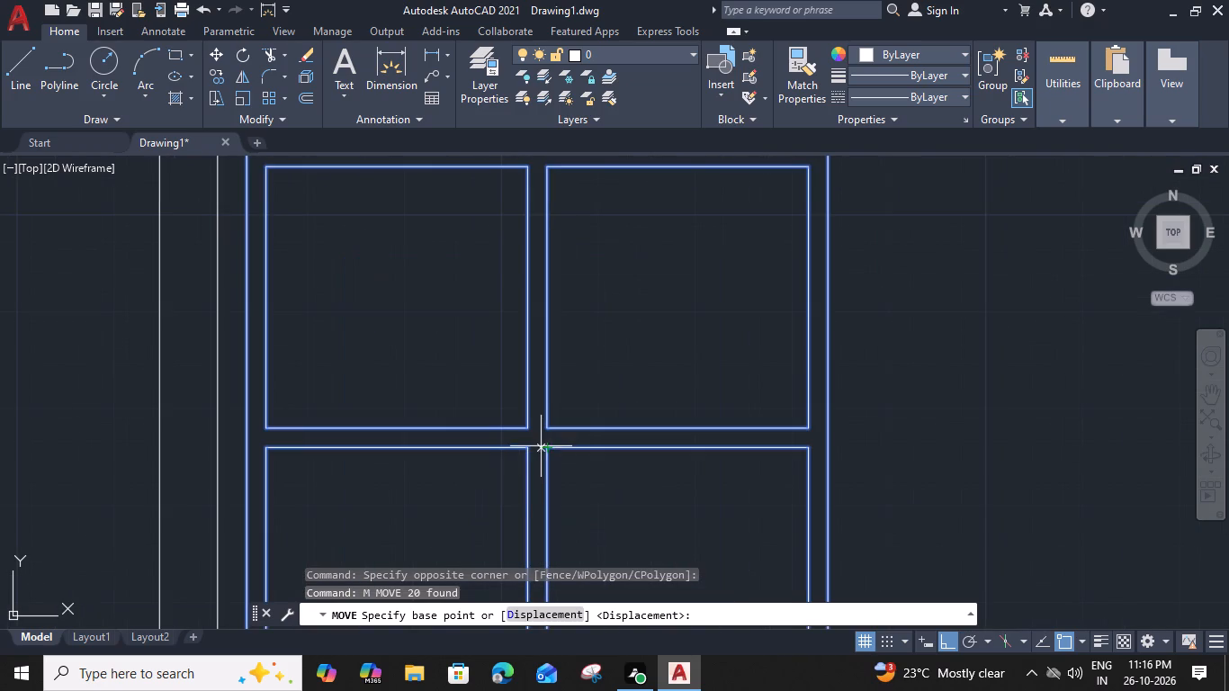
pyautogui.click(538, 438)
pyautogui.scroll(-3, 538, 438)
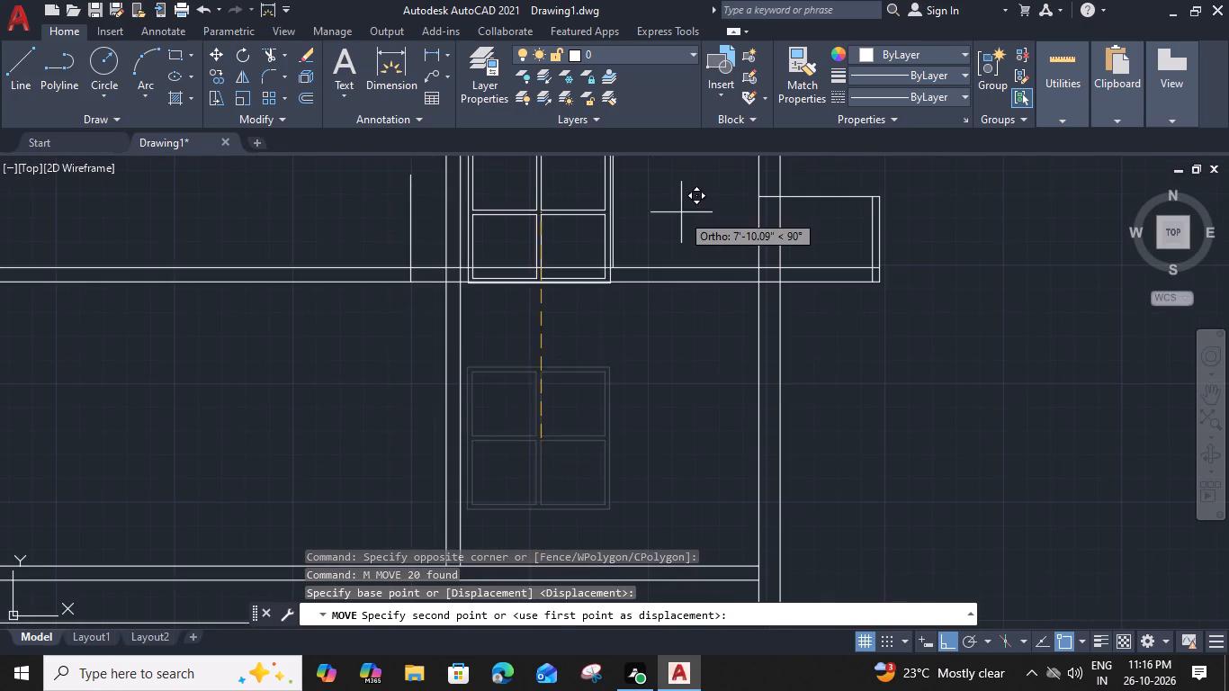
pyautogui.moveTo(681, 211); pyautogui.dragTo(641, 355, button='middle')
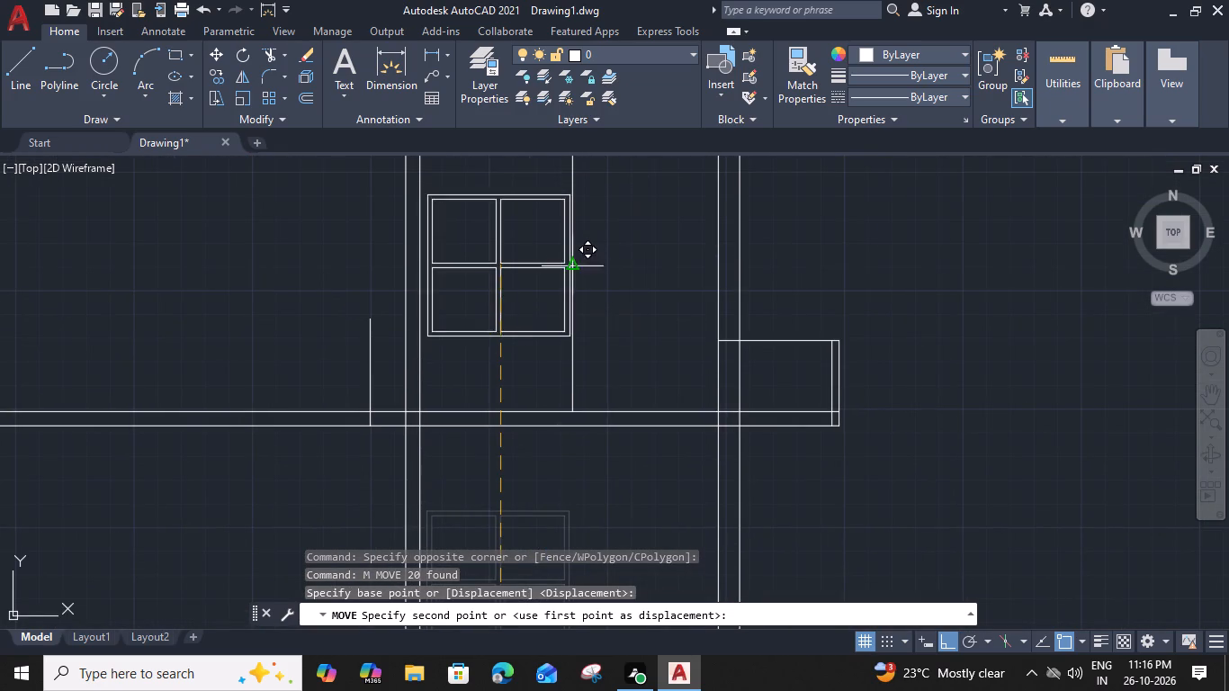
pyautogui.click(572, 265)
pyautogui.press('Escape')
# Erase the vertical guide line running through the moved window.
pyautogui.moveTo(654, 297); pyautogui.dragTo(666, 344, button='middle')
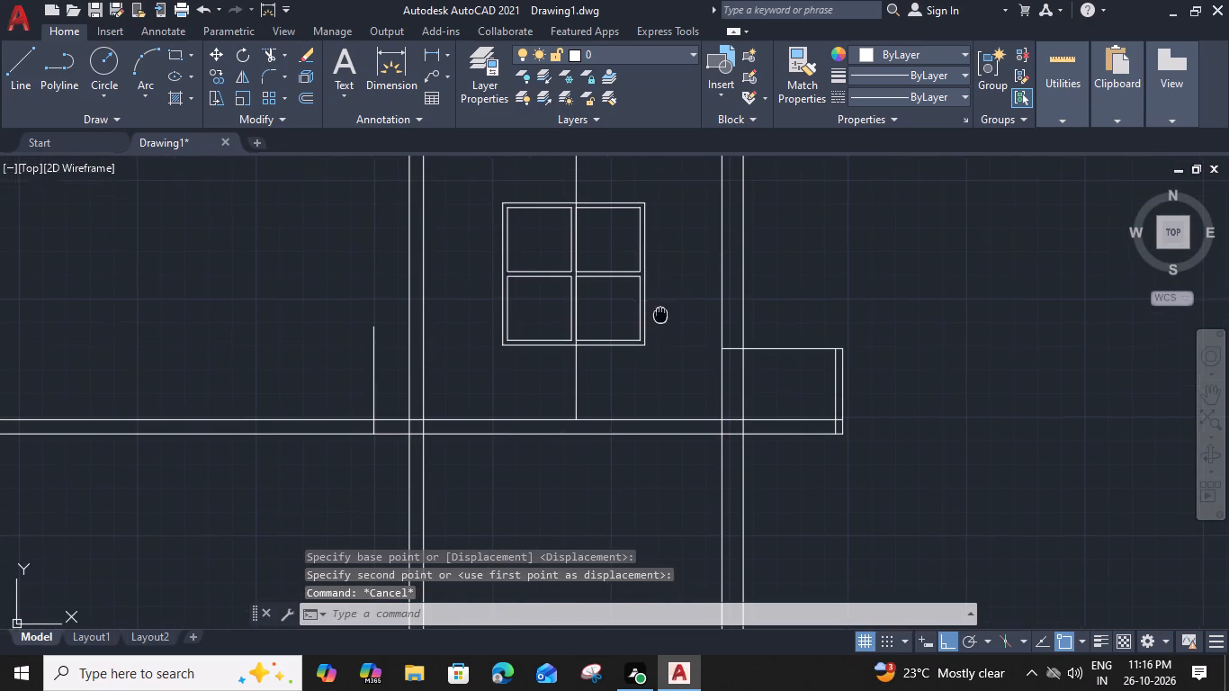
pyautogui.moveTo(666, 344); pyautogui.dragTo(668, 362, button='middle')
pyautogui.click(585, 220)
pyautogui.press('Delete')
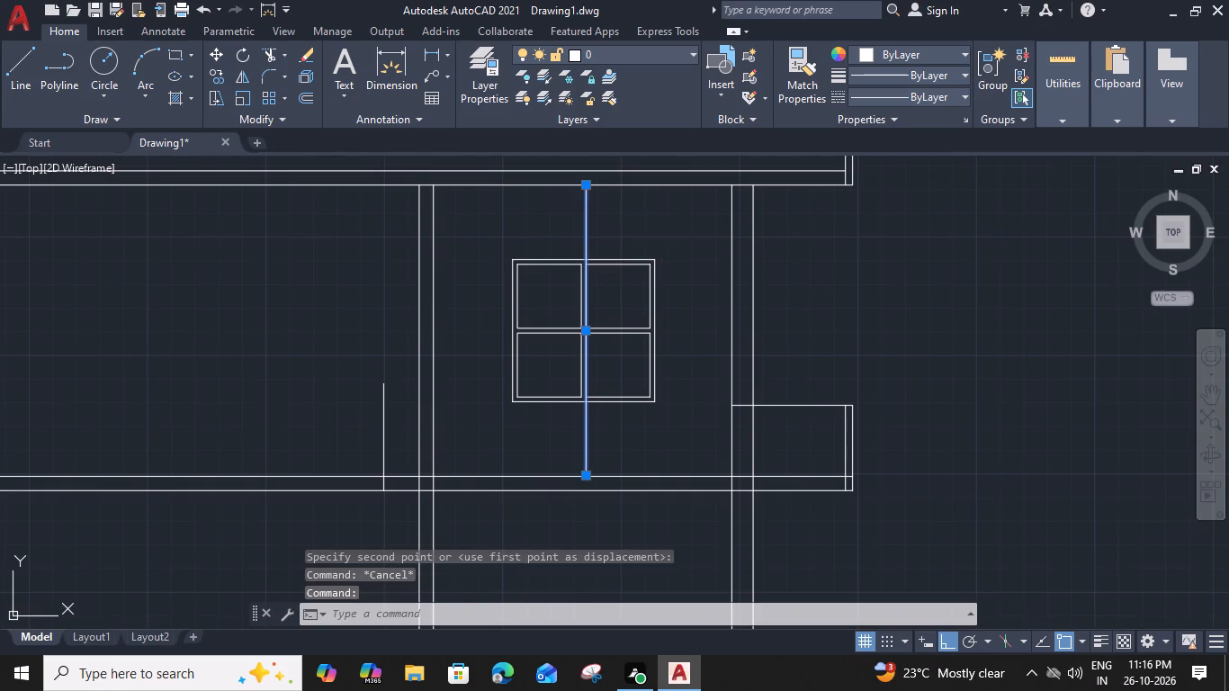
# Trim away the crossing glazing bars inside the upper right-hand room's window.
pyautogui.moveTo(614, 304); pyautogui.dragTo(603, 319)
pyautogui.click(553, 371)
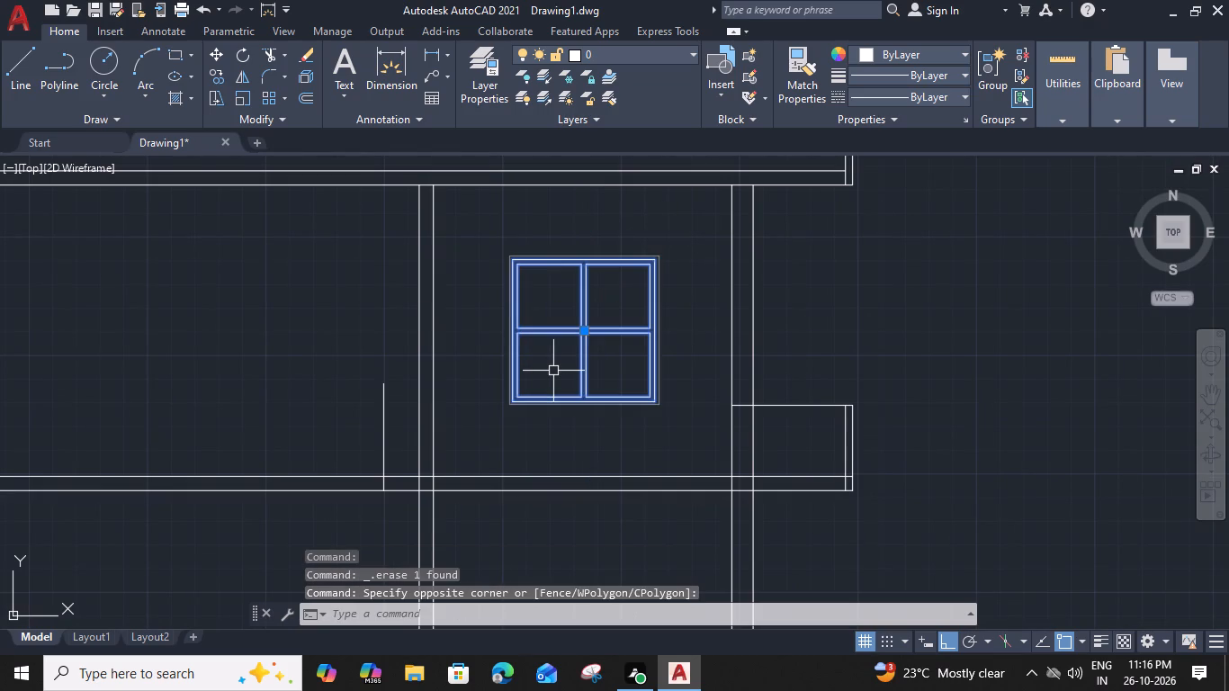
pyautogui.press('Escape')
pyautogui.press('t')
pyautogui.press('r')
pyautogui.press('space')
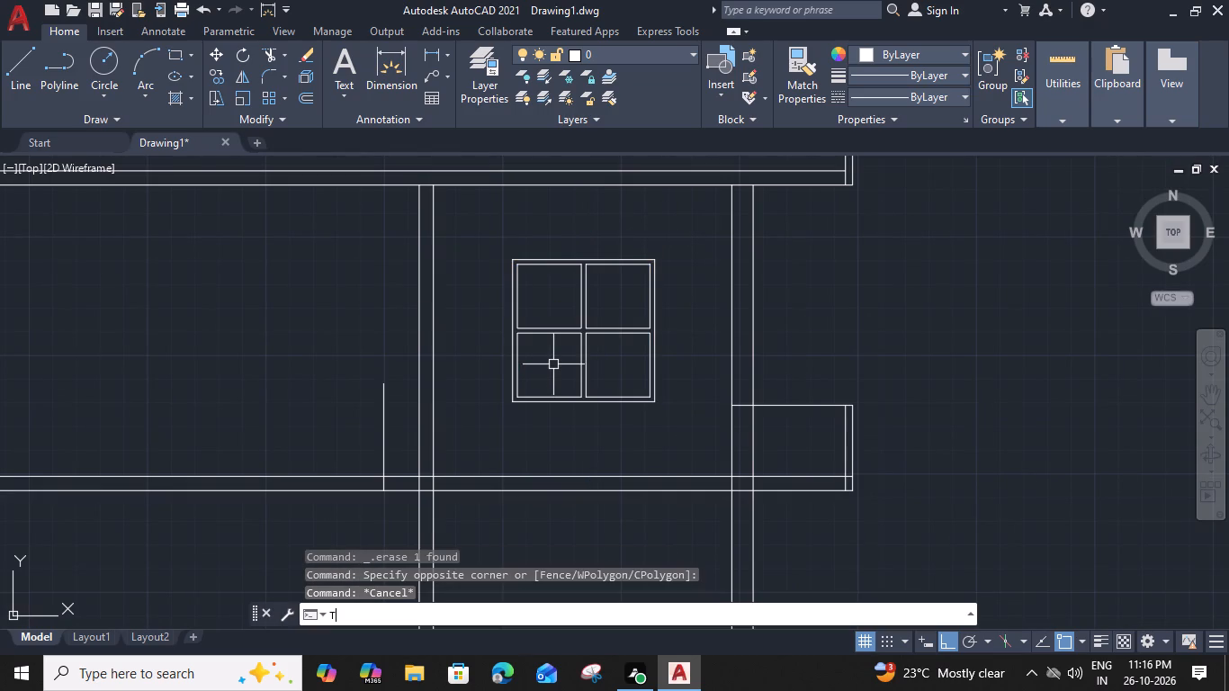
pyautogui.click(563, 315)
pyautogui.click(565, 367)
pyautogui.moveTo(619, 314); pyautogui.dragTo(617, 324)
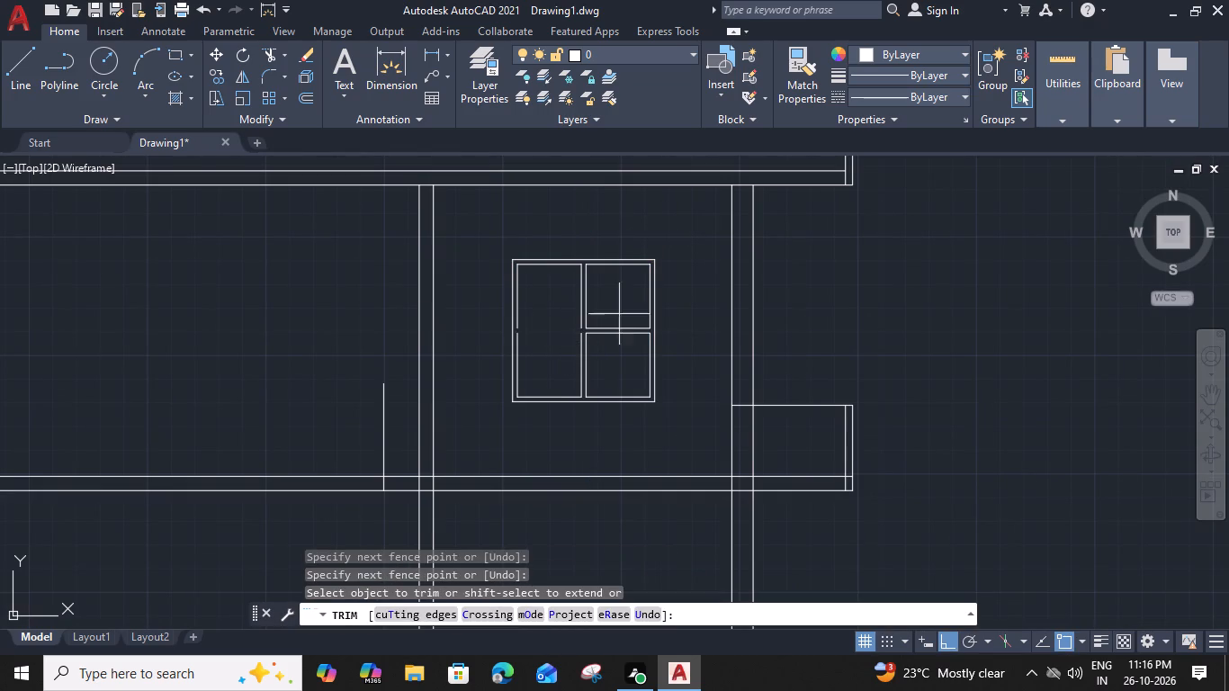
pyautogui.click(580, 387)
pyautogui.click(566, 312)
pyautogui.click(626, 304)
# Trim away the window's inner frame lines along the top, the left side, the upper right side and the bottom left.
pyautogui.scroll(2, 614, 301)
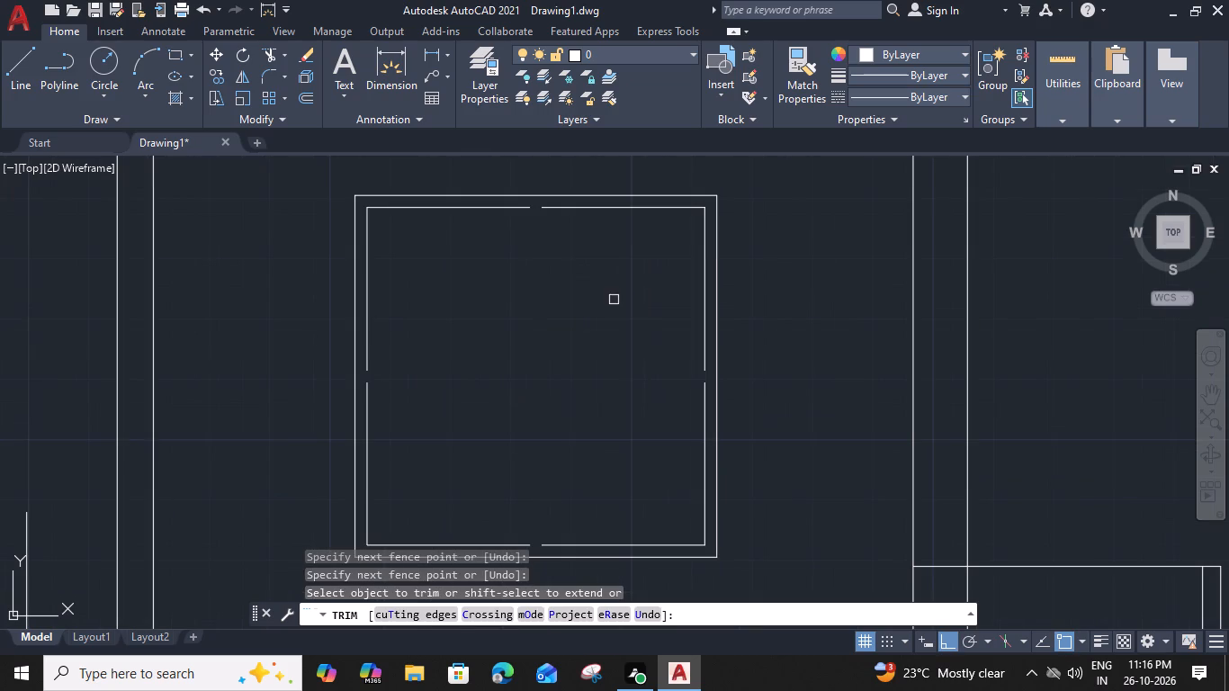
pyautogui.click(705, 288)
pyautogui.click(668, 209)
pyautogui.click(457, 211)
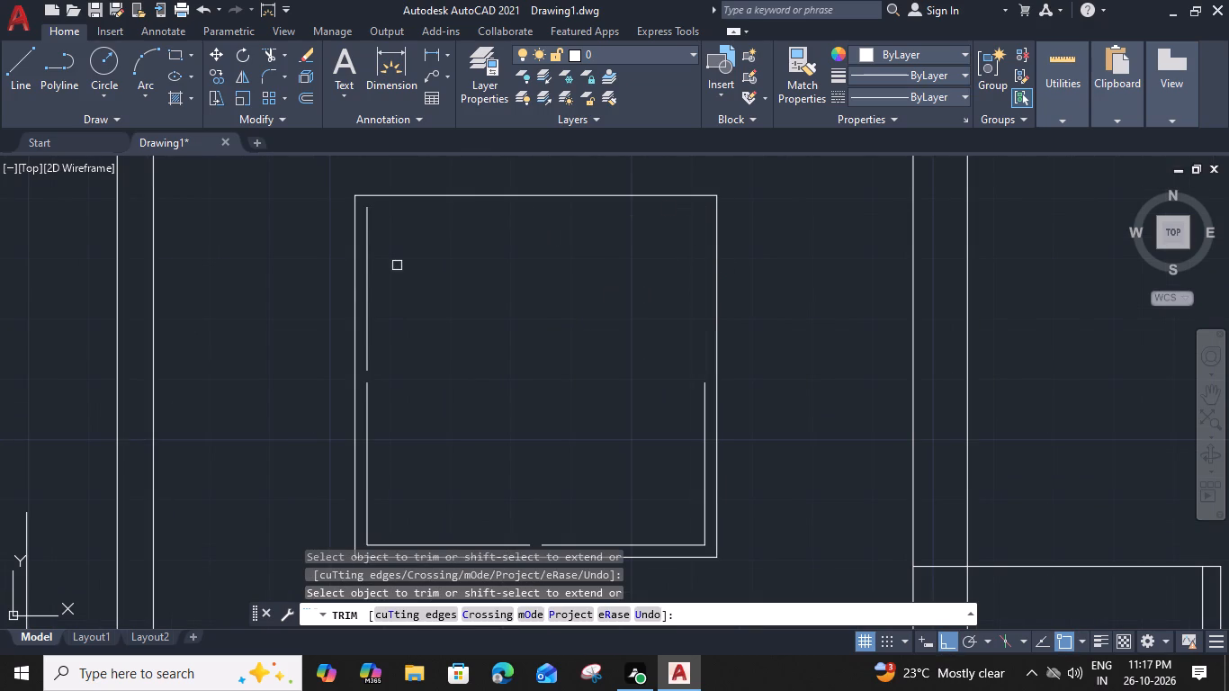
pyautogui.click(361, 283)
pyautogui.click(379, 293)
pyautogui.moveTo(428, 380); pyautogui.dragTo(410, 261, button='middle')
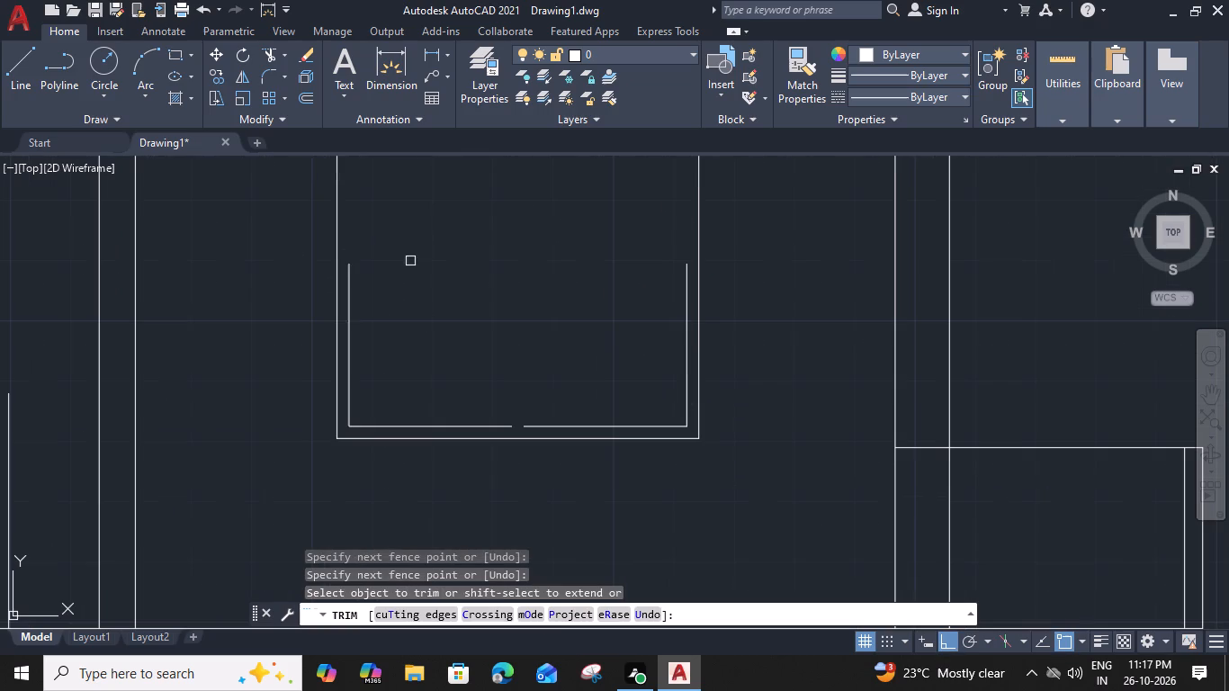
pyautogui.click(353, 354)
pyautogui.click(399, 420)
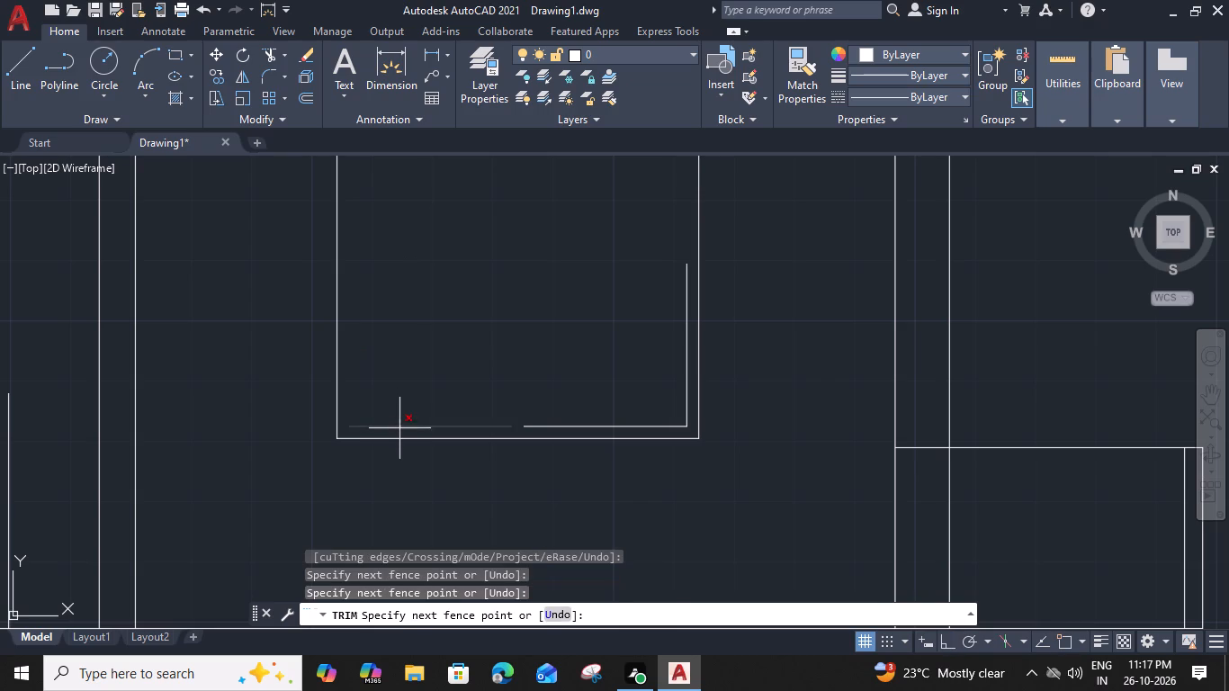
pyautogui.click(399, 429)
pyautogui.press('Escape')
# Trim away the last two inner frame lines at the window's lower right corner, leaving only the outer square.
pyautogui.scroll(-1, 529, 345)
pyautogui.scroll(2, 580, 377)
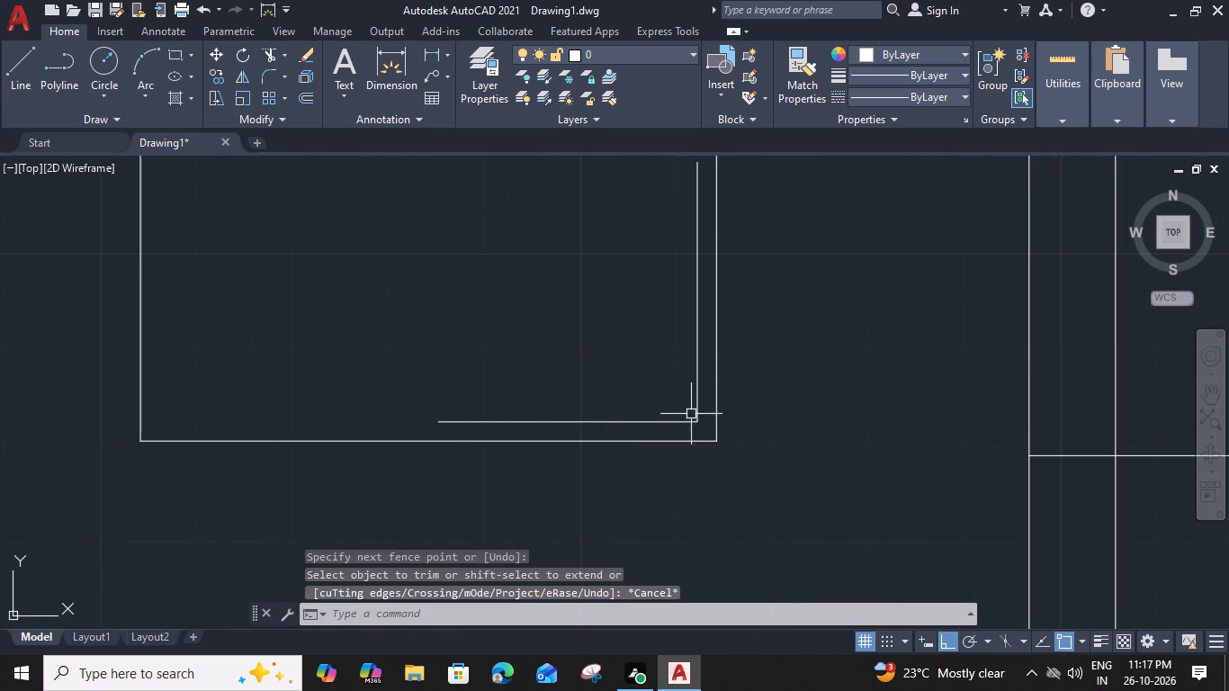
pyautogui.click(704, 405)
pyautogui.click(680, 426)
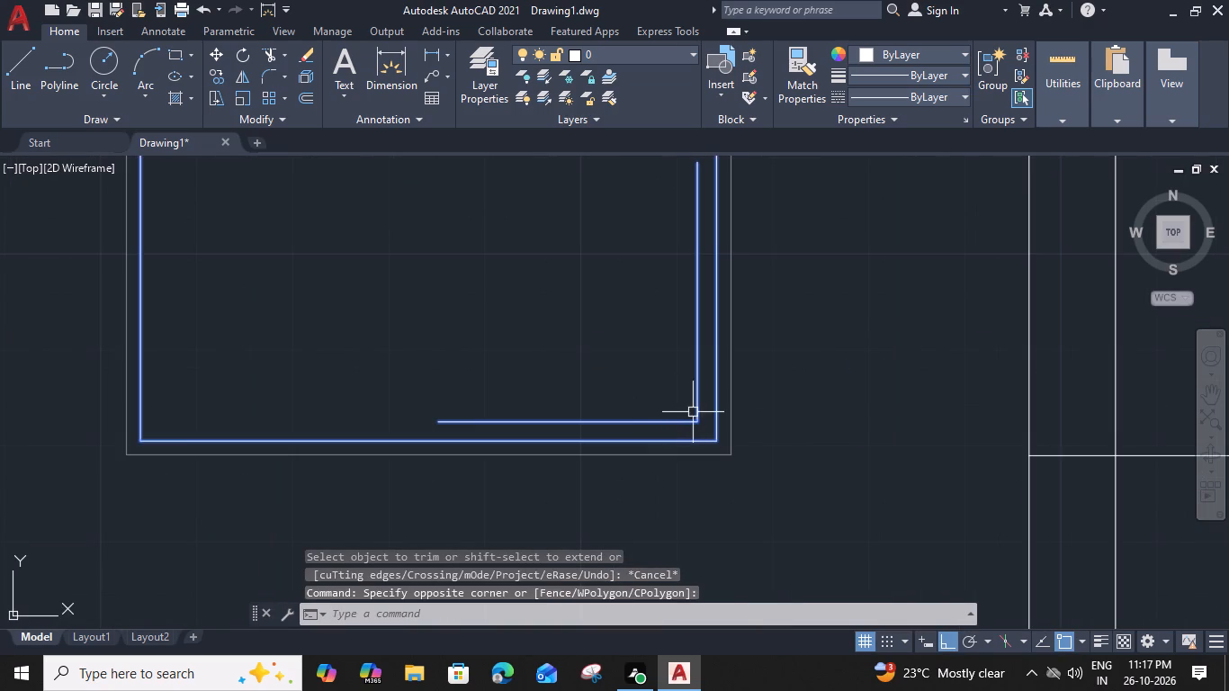
pyautogui.click(684, 419)
pyautogui.click(564, 340)
pyautogui.click(856, 283)
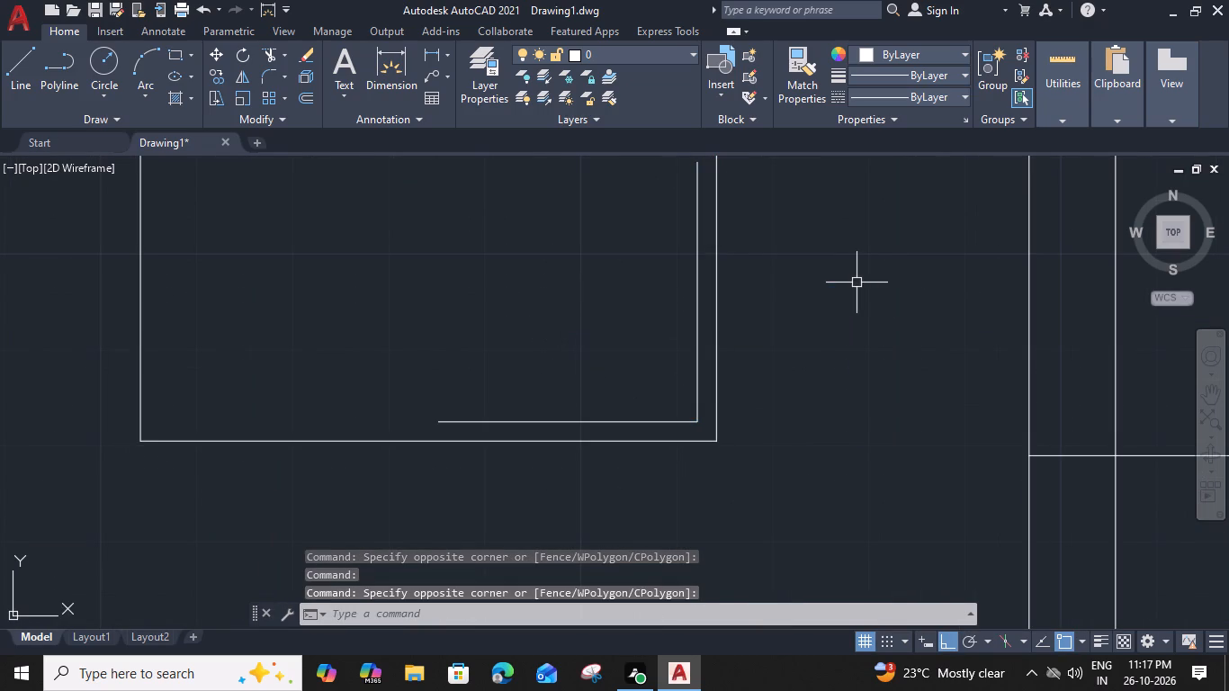
pyautogui.write('TR')
pyautogui.press('space')
pyautogui.click(652, 425)
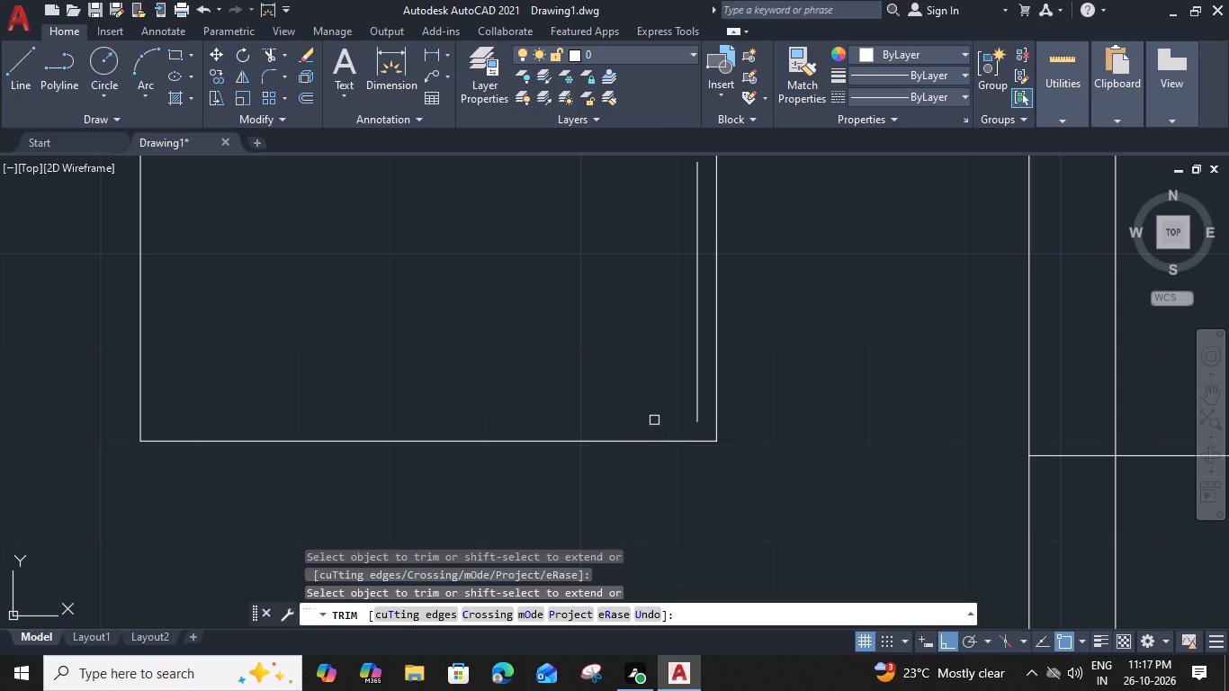
pyautogui.click(695, 417)
pyautogui.press('Escape')
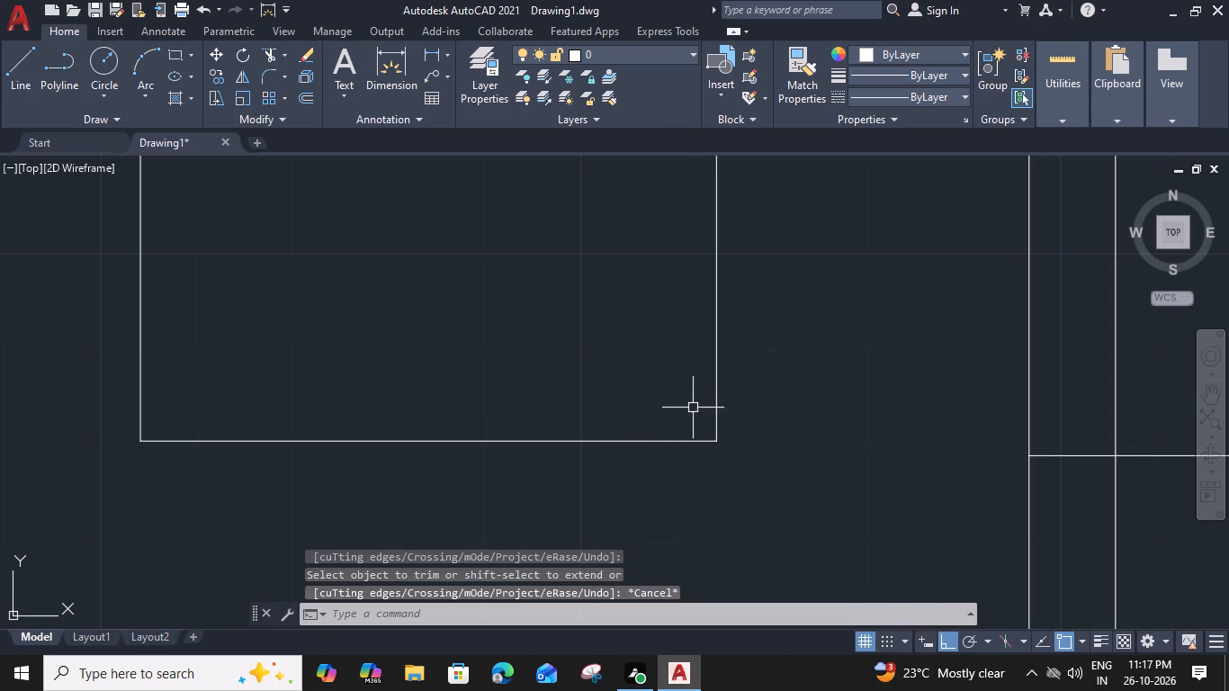
# Copy the square window outline into the upper left-hand room, from the middle wall's floor corner to the left outer wall's floor corner.
pyautogui.scroll(-2, 693, 408)
pyautogui.click(741, 187)
pyautogui.click(423, 457)
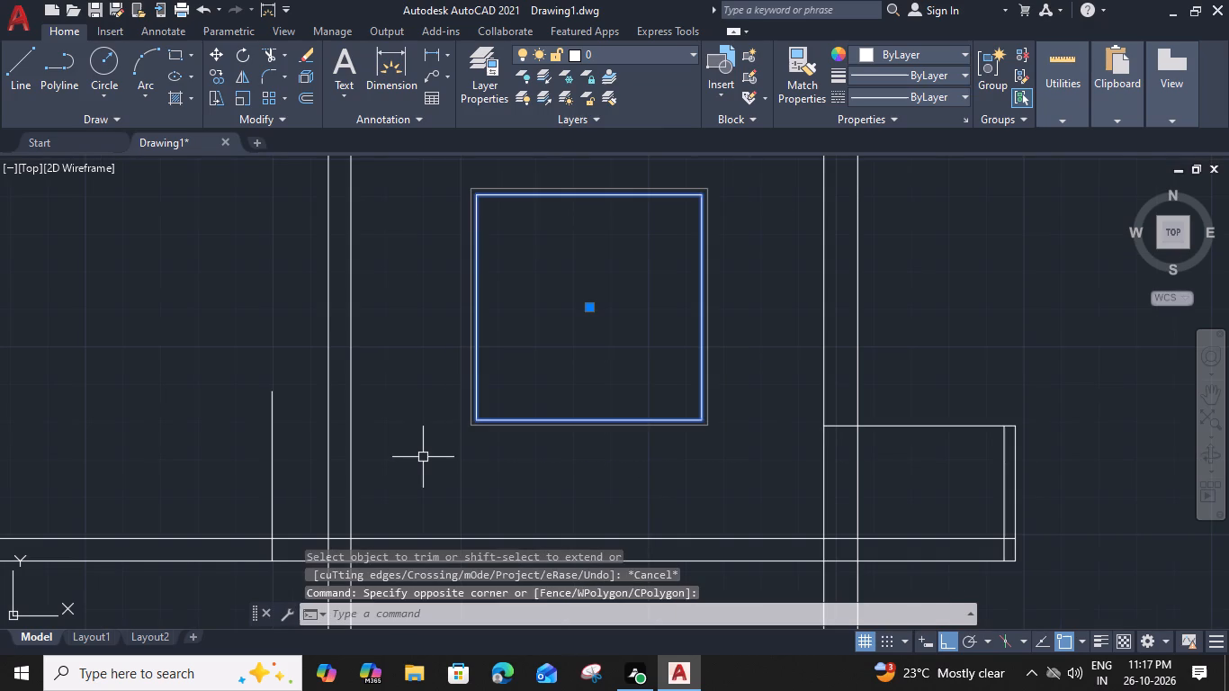
pyautogui.press('c')
pyautogui.write('O')
pyautogui.press('space')
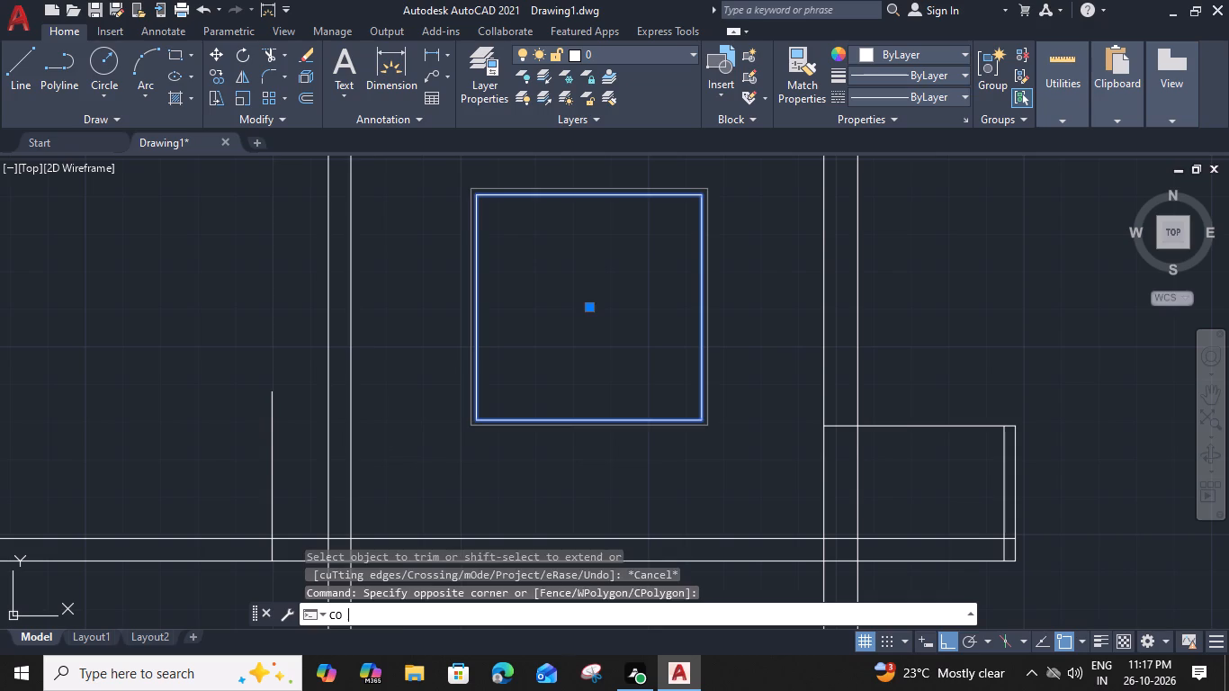
pyautogui.click(354, 538)
pyautogui.moveTo(257, 538); pyautogui.dragTo(550, 471, button='middle')
pyautogui.scroll(-2, 450, 464)
pyautogui.moveTo(442, 457); pyautogui.dragTo(449, 464, button='middle')
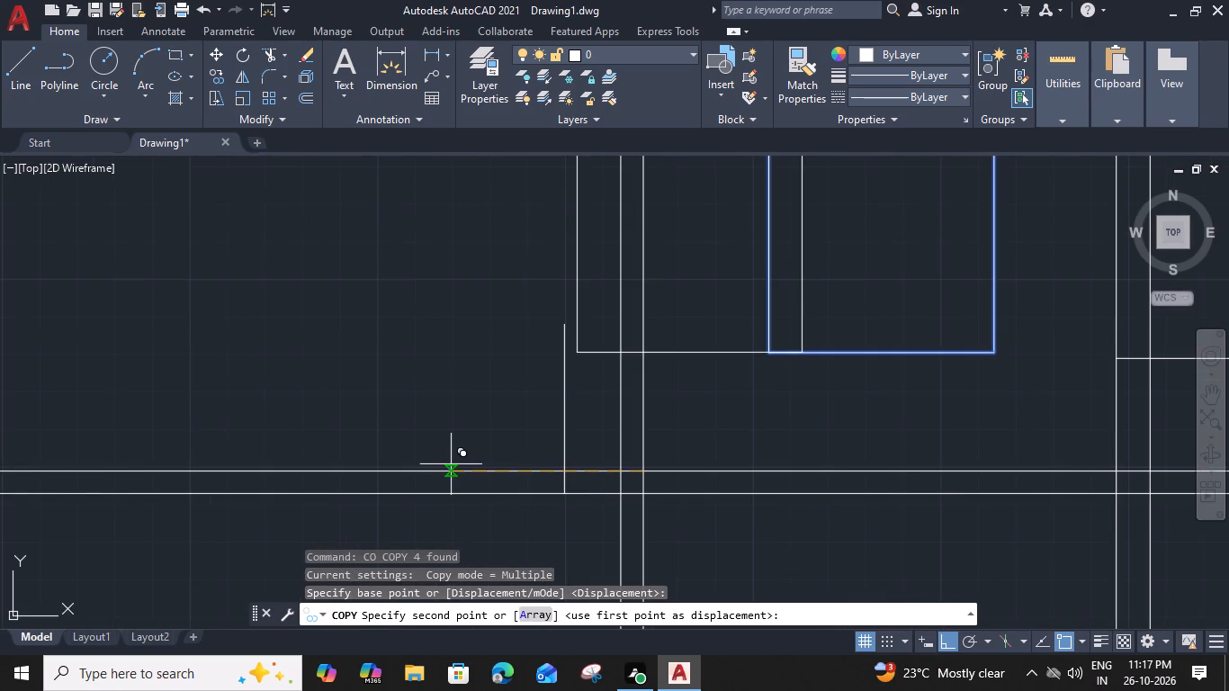
pyautogui.moveTo(449, 464); pyautogui.dragTo(548, 471, button='middle')
pyautogui.click(349, 477)
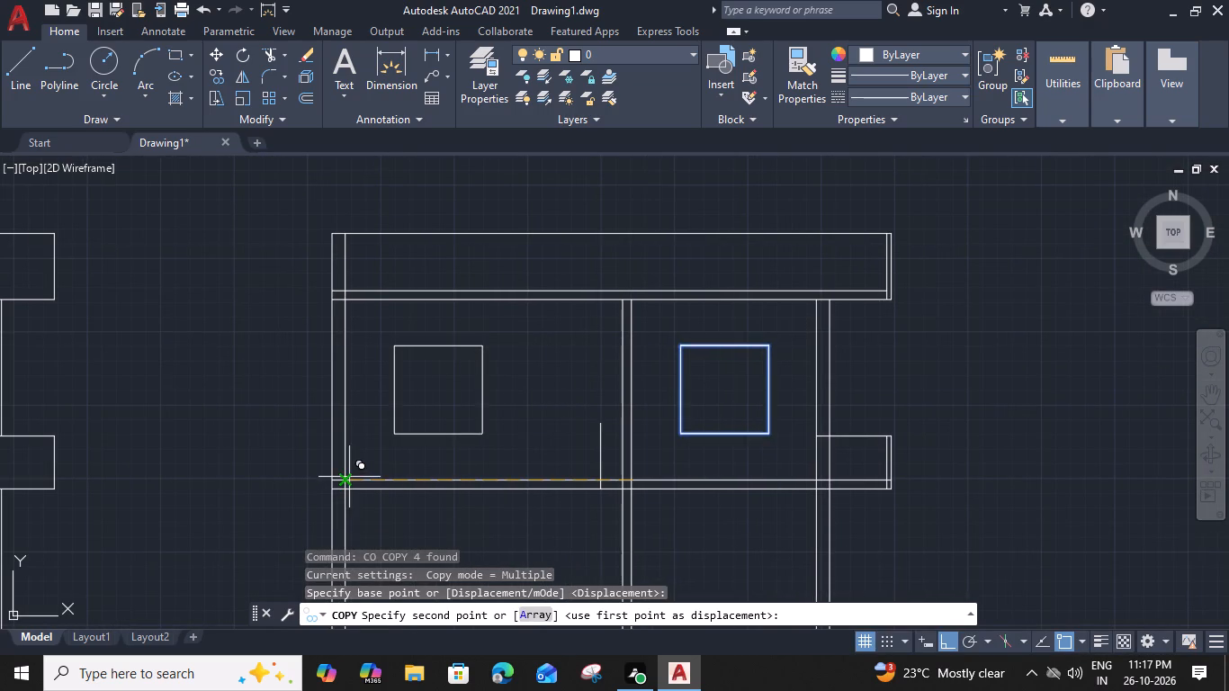
pyautogui.press('Escape')
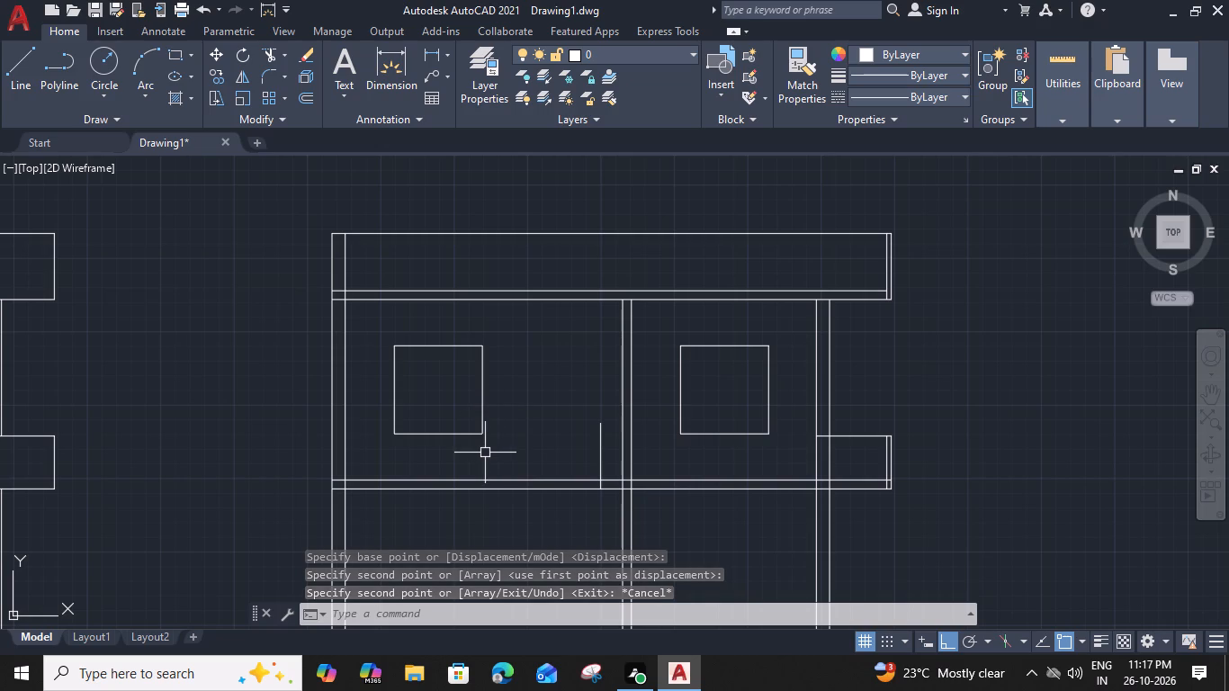
# Erase the short leftover vertical line beside the middle wall in the upper left-hand room.
pyautogui.click(480, 439)
pyautogui.click(559, 434)
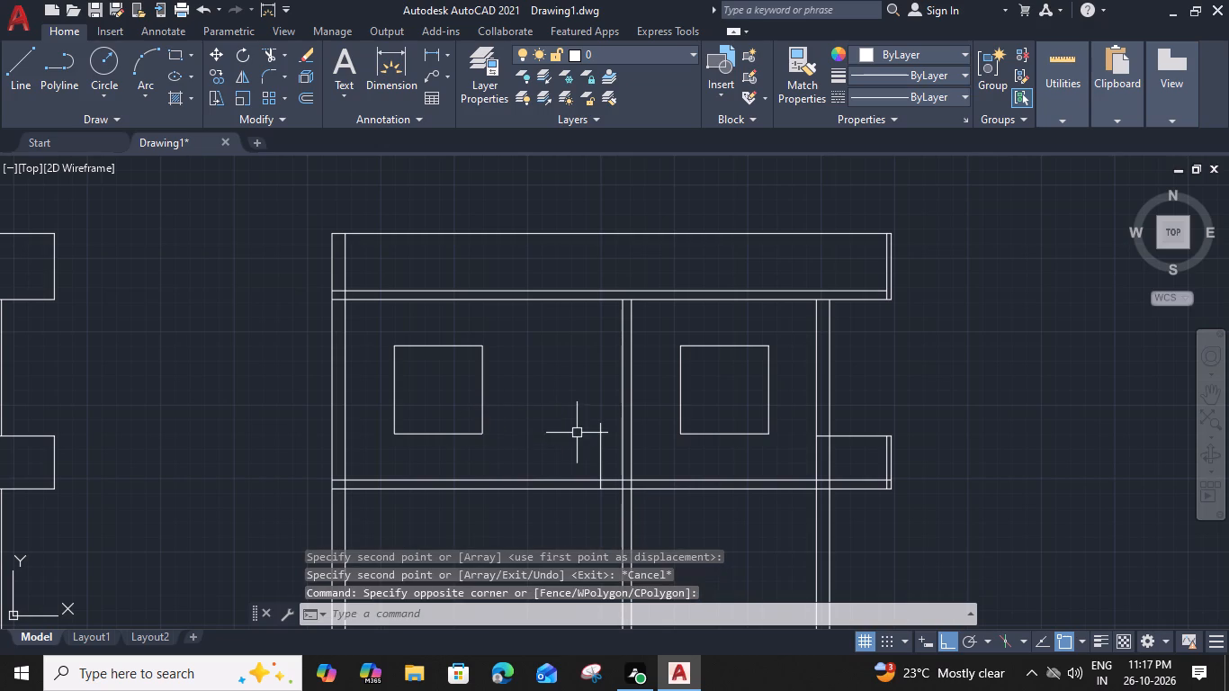
pyautogui.click(601, 439)
pyautogui.press('Delete')
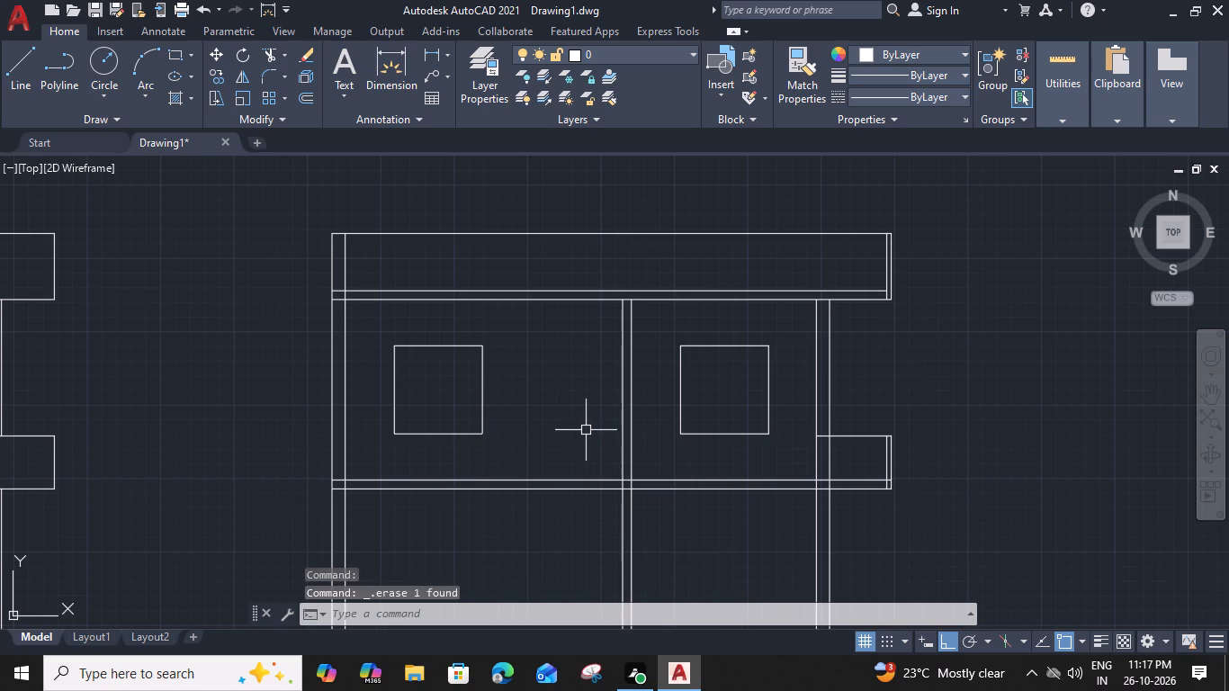
# Move the copied window outline about 5'-0" horizontally towards the middle wall.
pyautogui.moveTo(521, 328); pyautogui.dragTo(494, 369)
pyautogui.click(417, 463)
pyautogui.press('m')
pyautogui.press('space')
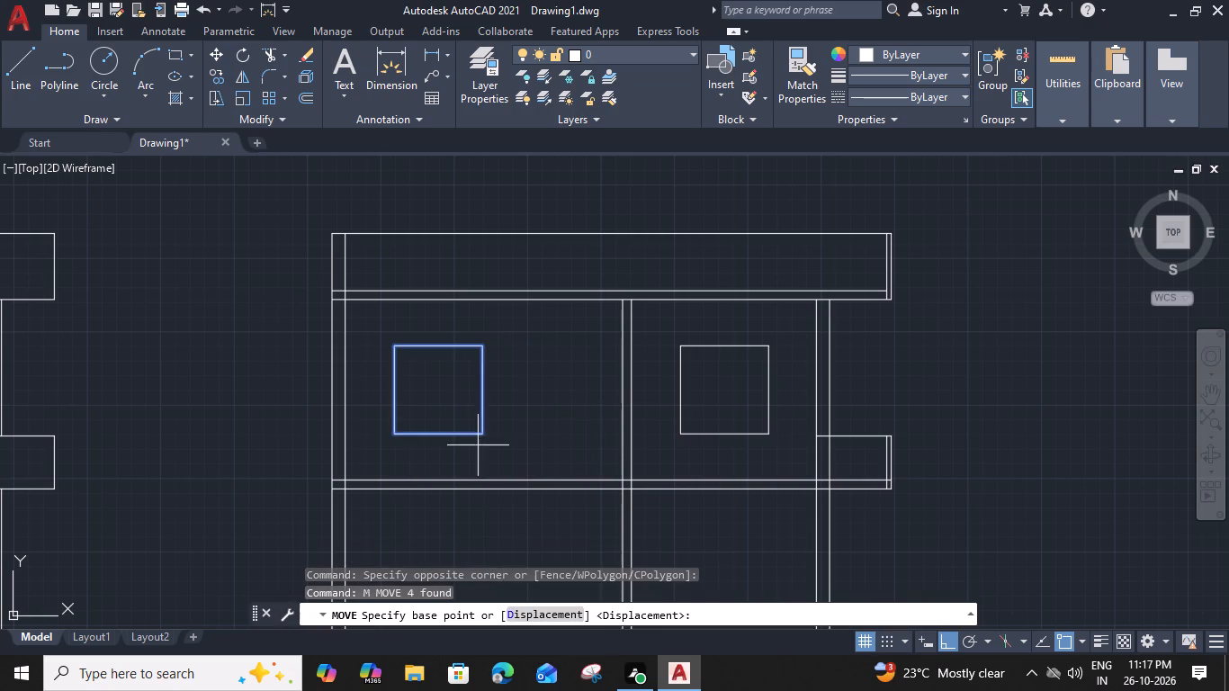
pyautogui.click(483, 436)
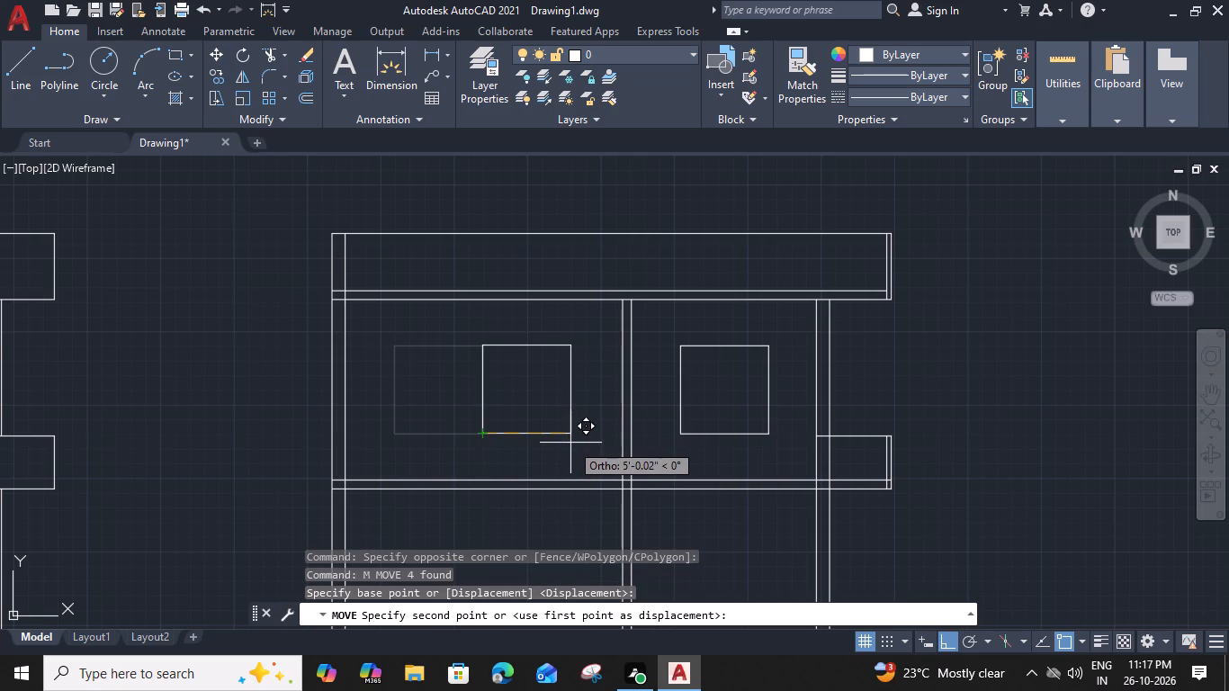
pyautogui.click(571, 444)
# Copy the BEDROOM label from the floor plan up into the ground floor of the reworked elevation, near the middle wall.
pyautogui.scroll(-1, 624, 439)
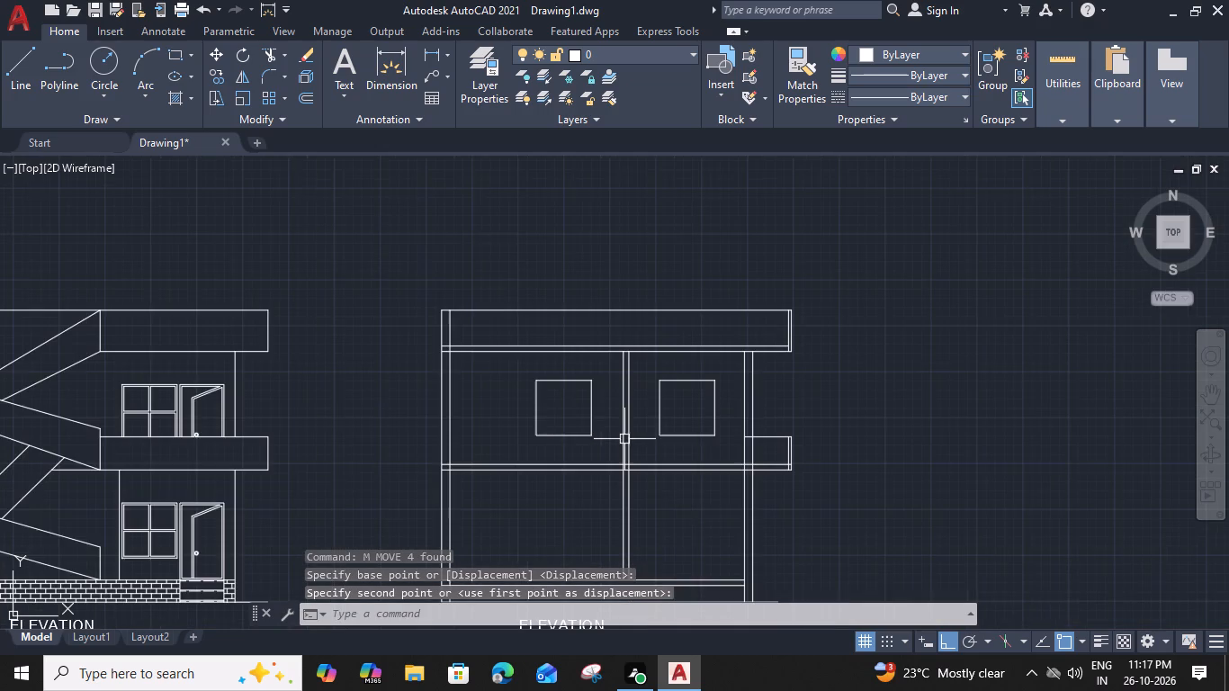
pyautogui.moveTo(694, 500); pyautogui.dragTo(660, 292, button='middle')
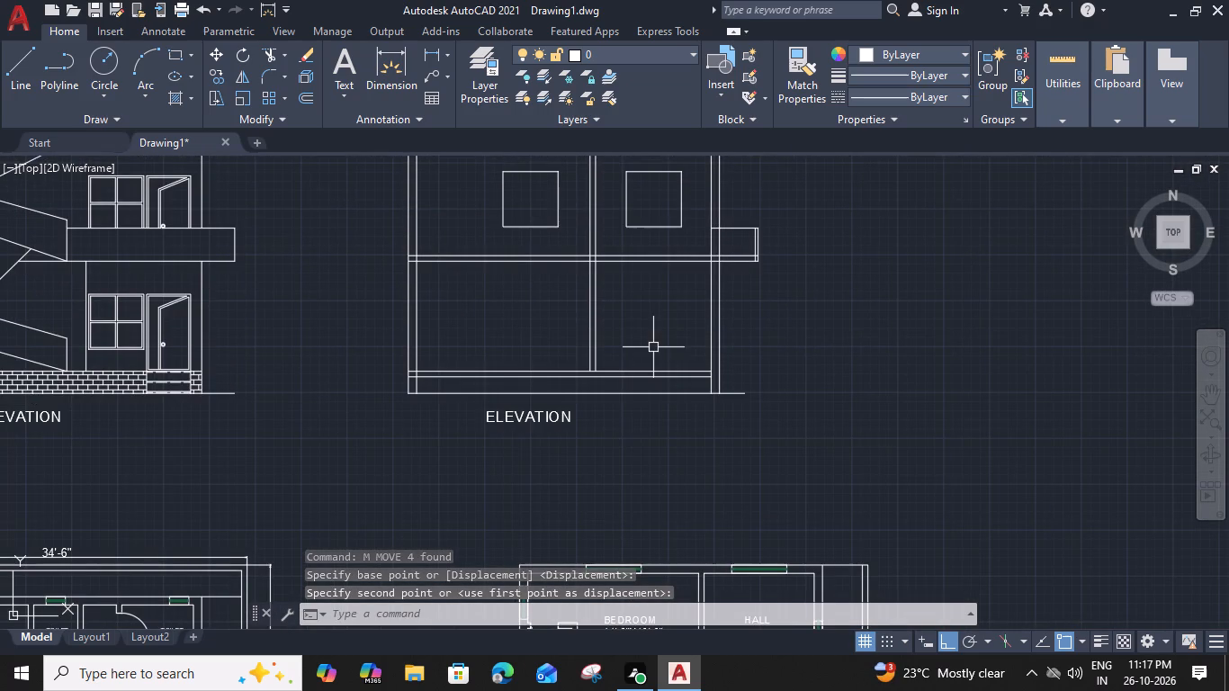
pyautogui.moveTo(582, 543); pyautogui.dragTo(559, 404, button='middle')
pyautogui.click(604, 490)
pyautogui.press('c')
pyautogui.write('O')
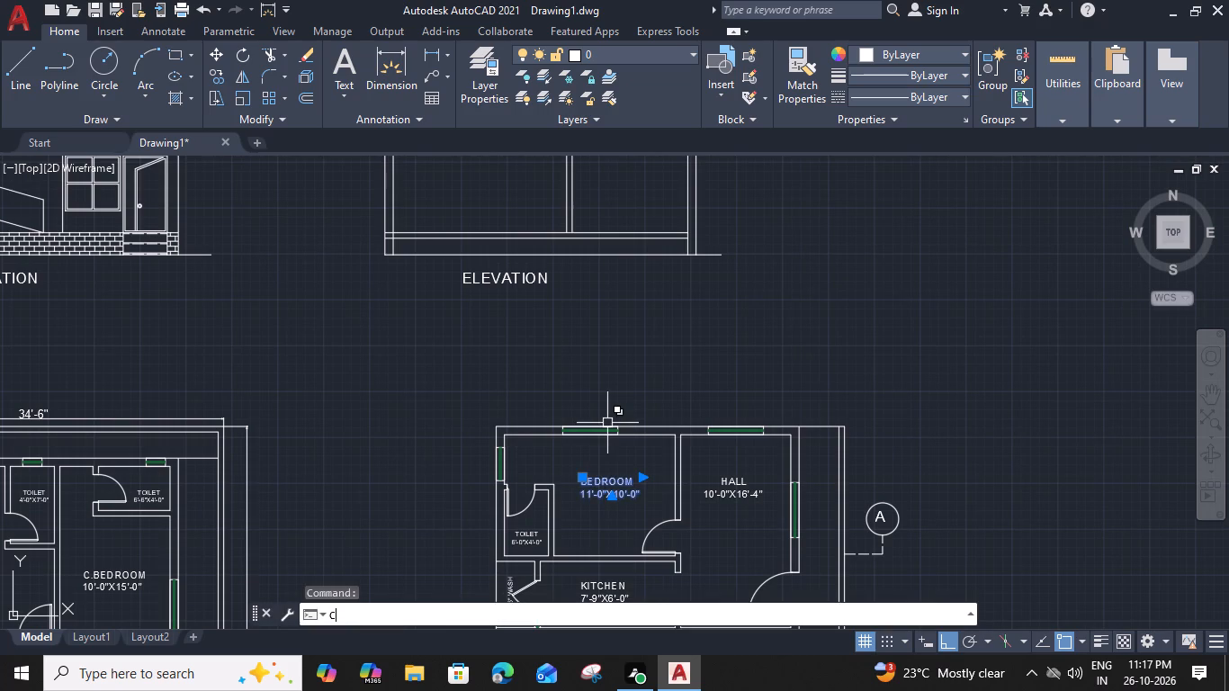
pyautogui.press('space')
pyautogui.click(580, 498)
pyautogui.moveTo(550, 320); pyautogui.dragTo(552, 449, button='middle')
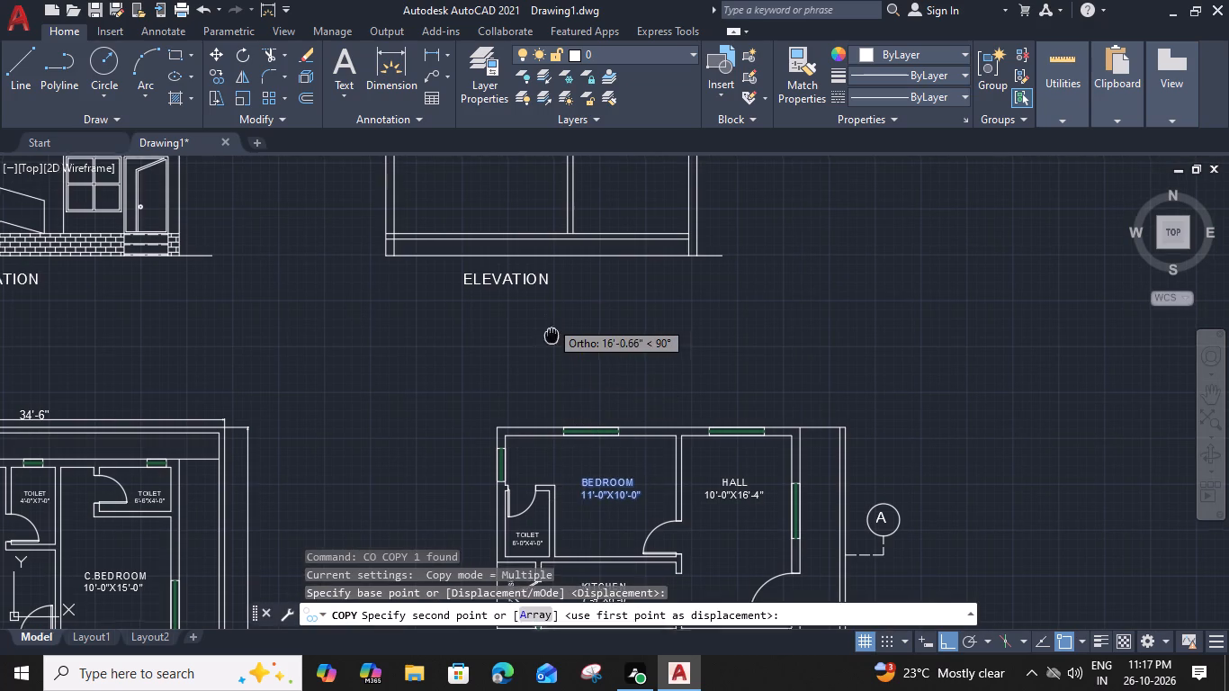
pyautogui.moveTo(552, 449); pyautogui.dragTo(552, 502, button='middle')
pyautogui.click(570, 344)
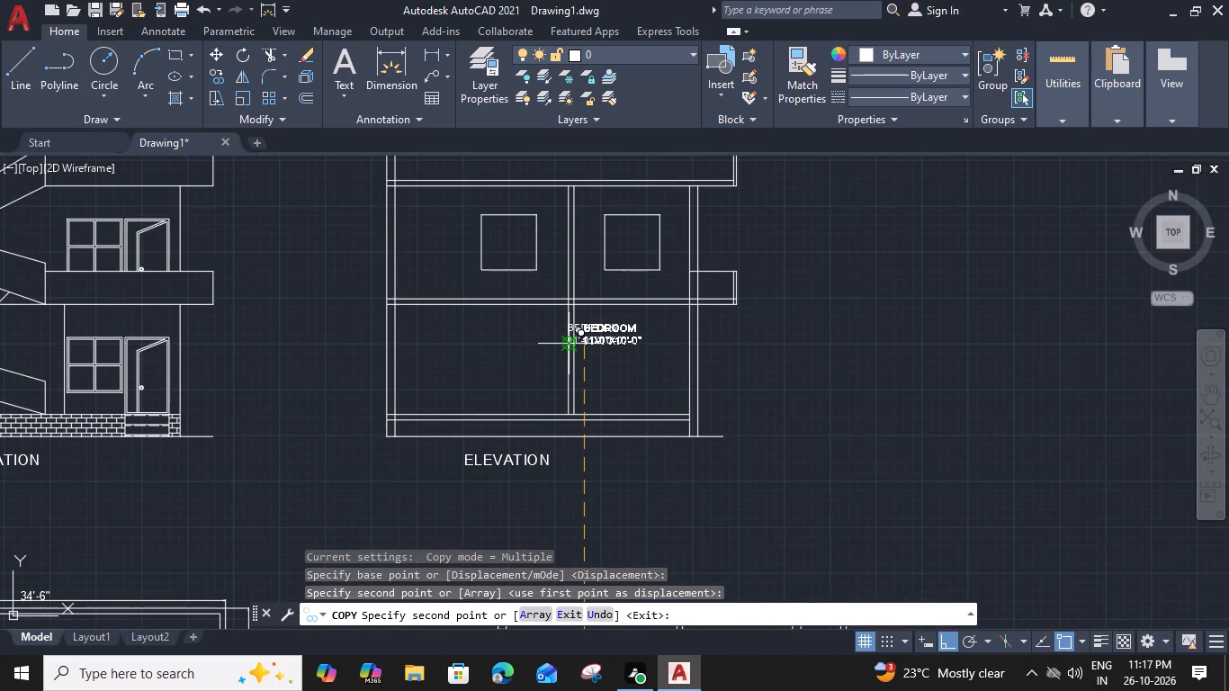
pyautogui.press('Escape')
# Replace the copied label's text with BRICK WALL and narrow its text box to fit.
pyautogui.doubleClick(605, 340)
pyautogui.scroll(3, 640, 337)
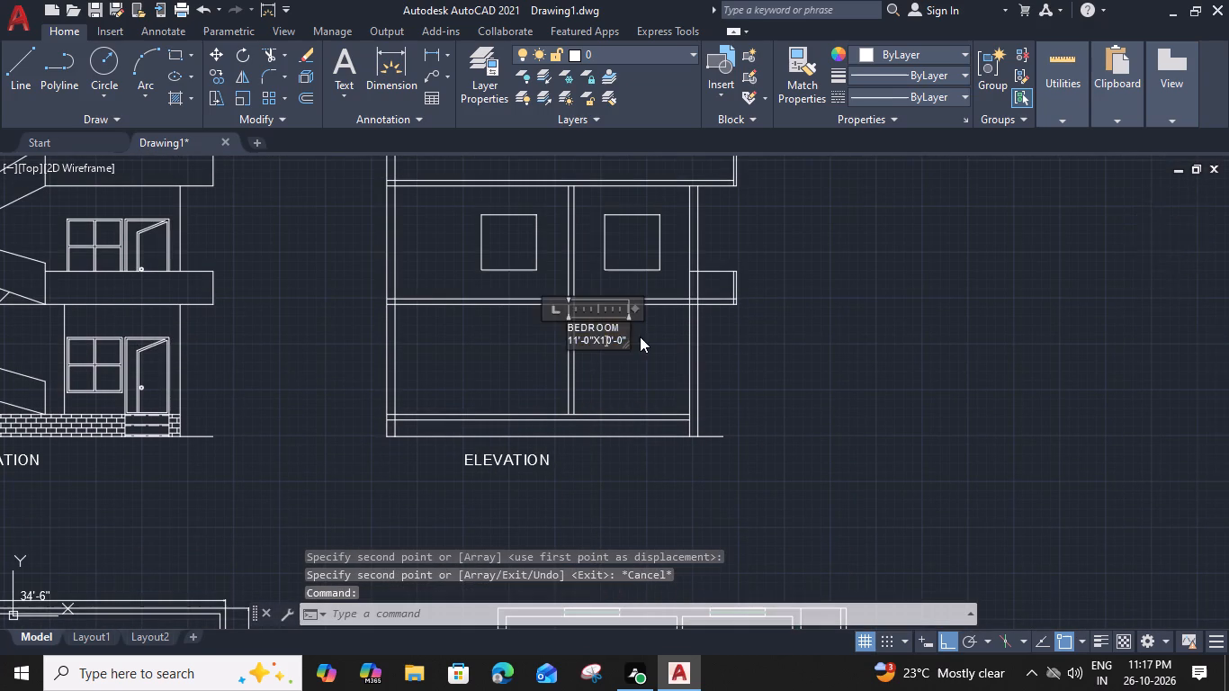
pyautogui.scroll(2, 611, 315)
pyautogui.moveTo(638, 347); pyautogui.dragTo(651, 347)
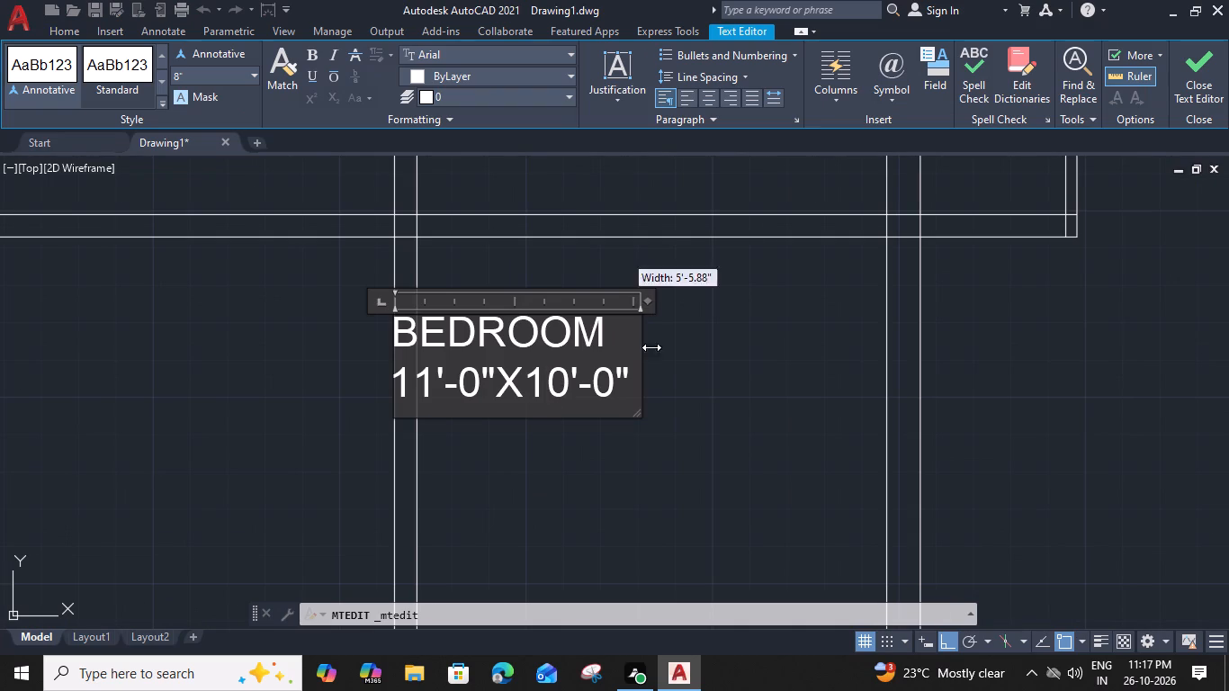
pyautogui.moveTo(651, 347); pyautogui.dragTo(756, 346)
pyautogui.moveTo(662, 372); pyautogui.dragTo(391, 332)
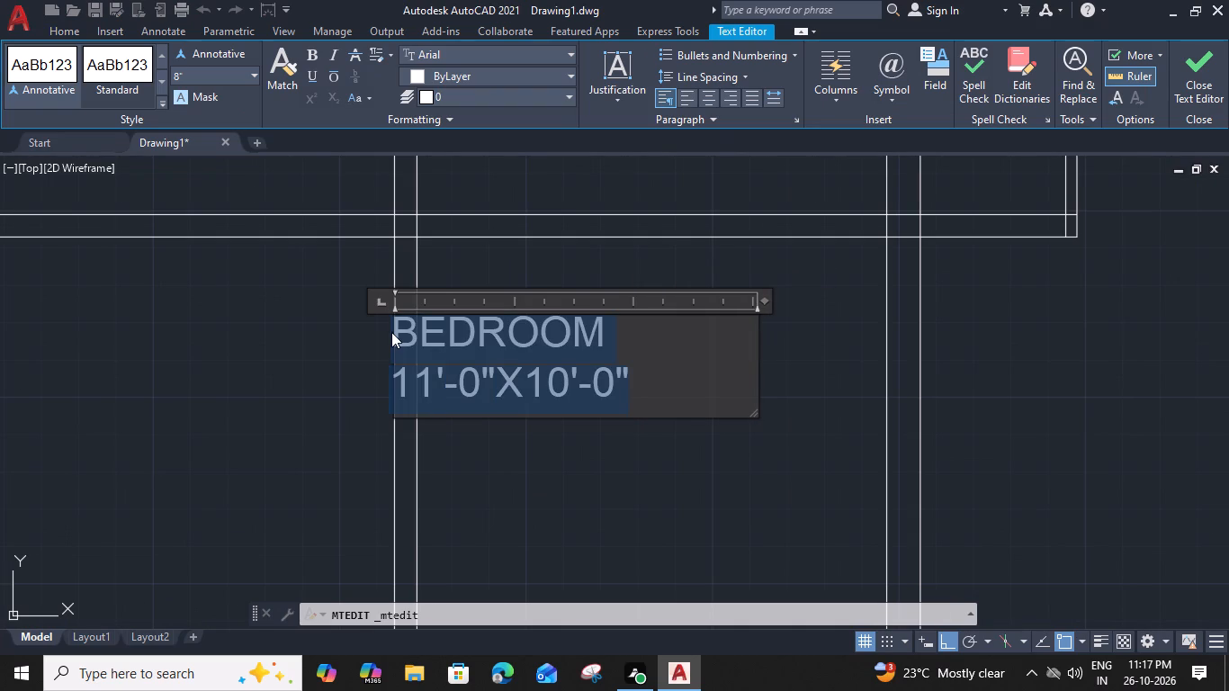
pyautogui.write('BRICK')
pyautogui.press('space')
pyautogui.write('WALL')
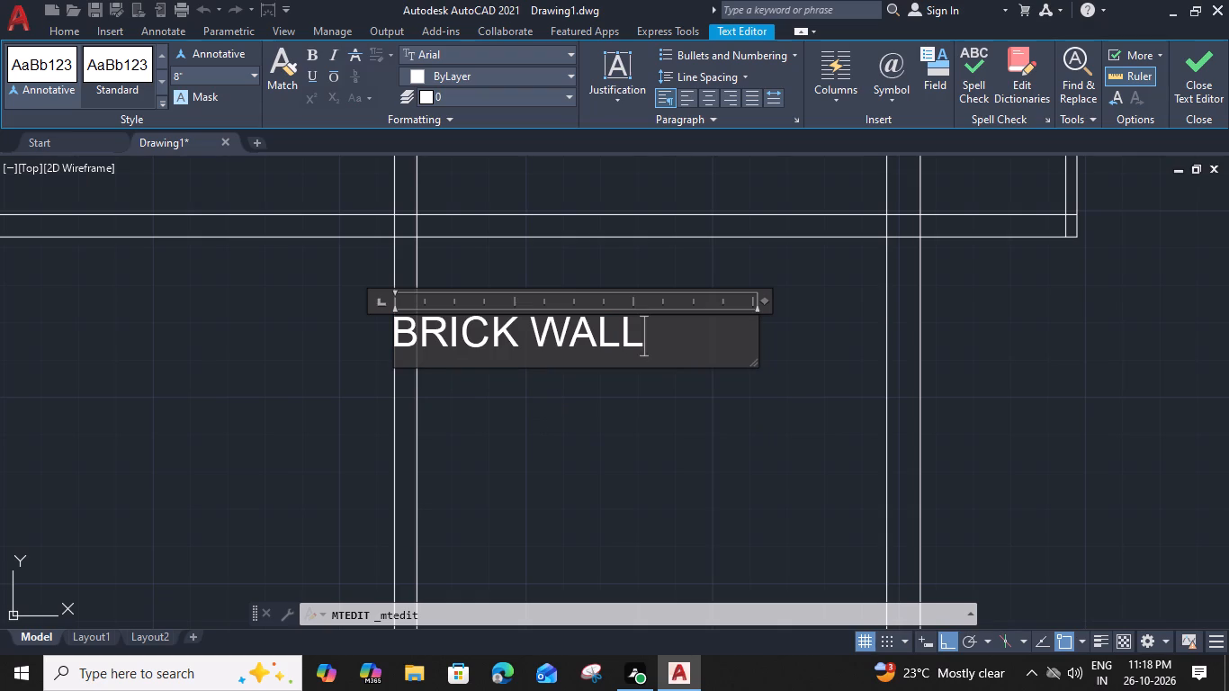
pyautogui.click(766, 297)
pyautogui.moveTo(764, 301); pyautogui.dragTo(660, 304)
pyautogui.click(686, 364)
# Move the BRICK WALL label horizontally off the middle wall to the centre of the right-hand ground-floor room.
pyautogui.click(623, 337)
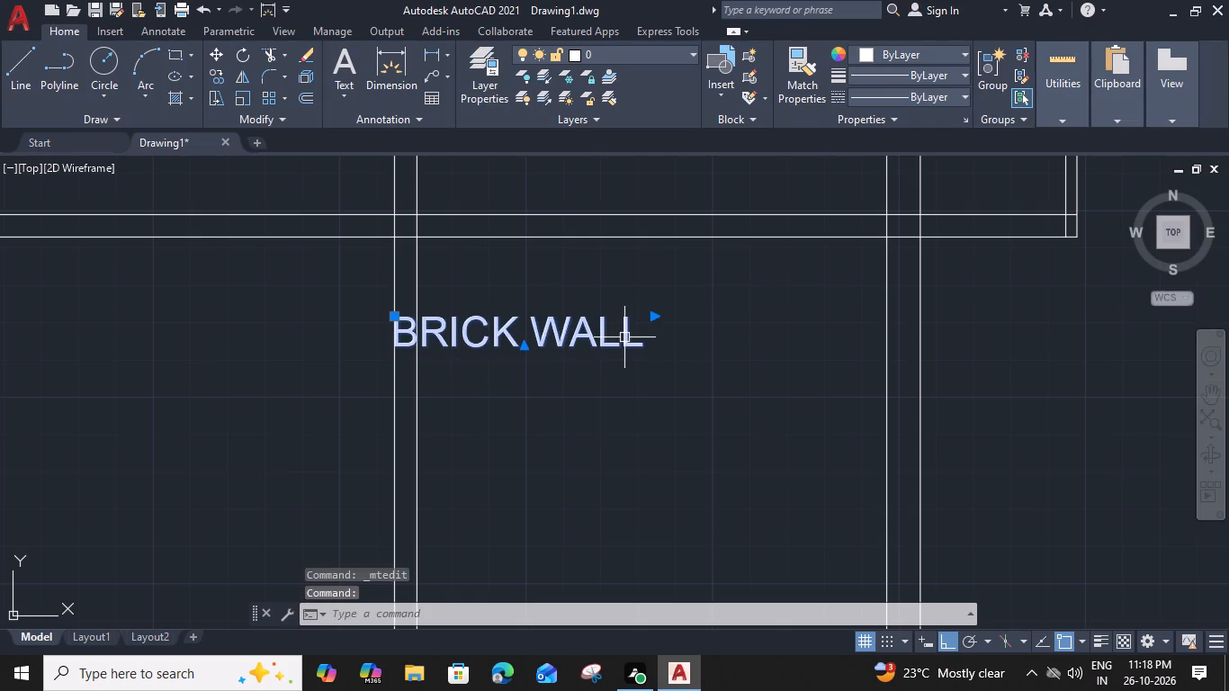
pyautogui.write('M')
pyautogui.press('space')
pyautogui.click(649, 347)
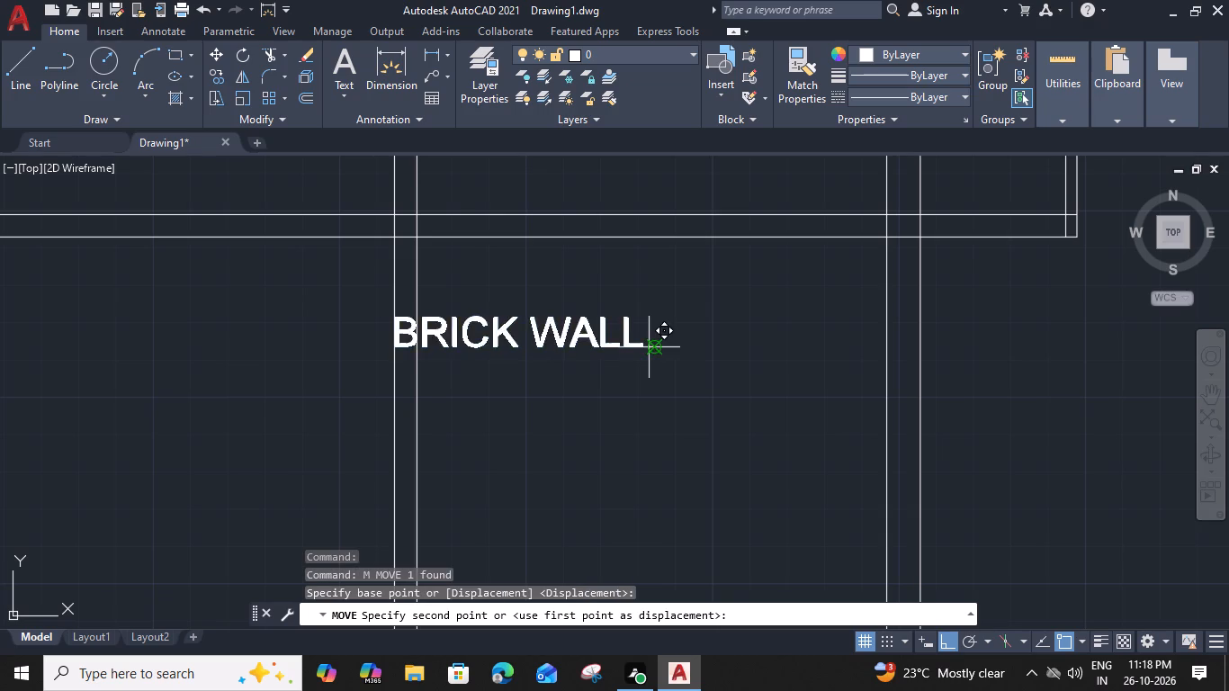
pyautogui.click(786, 345)
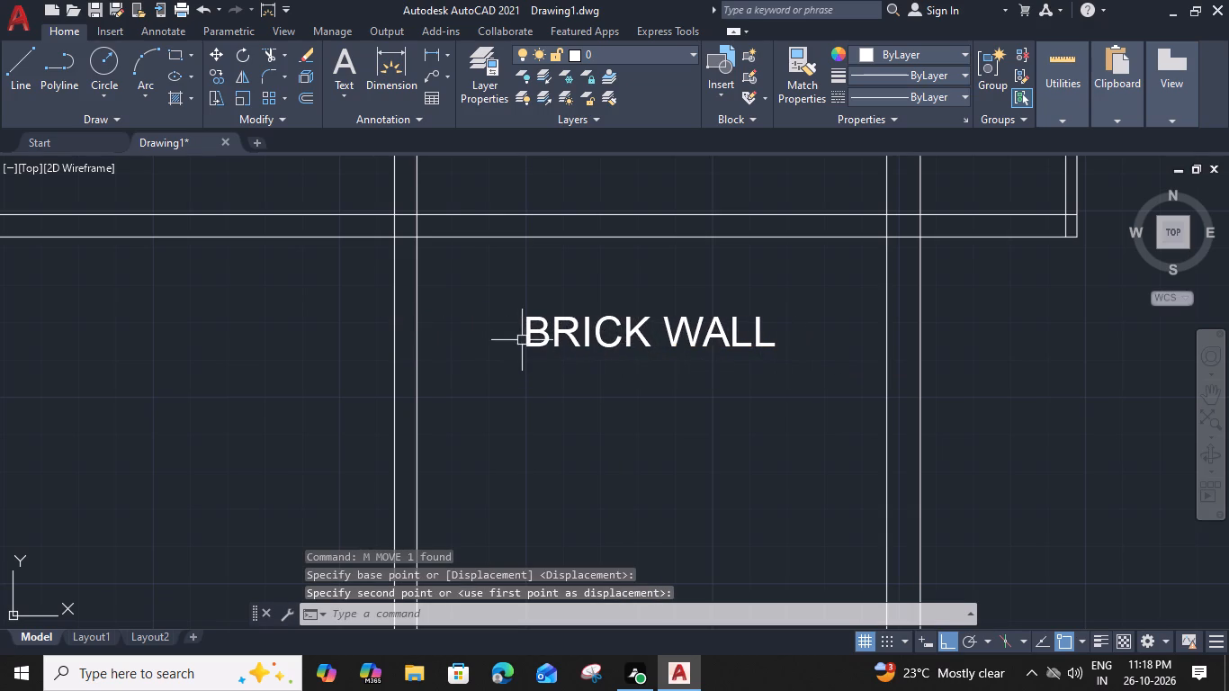
# Copy the BRICK WALL label up above the upper right-hand window and about 16'-8" across into the left-hand ground-floor room.
pyautogui.click(523, 340)
pyautogui.write('CO')
pyautogui.press('space')
pyautogui.click(527, 347)
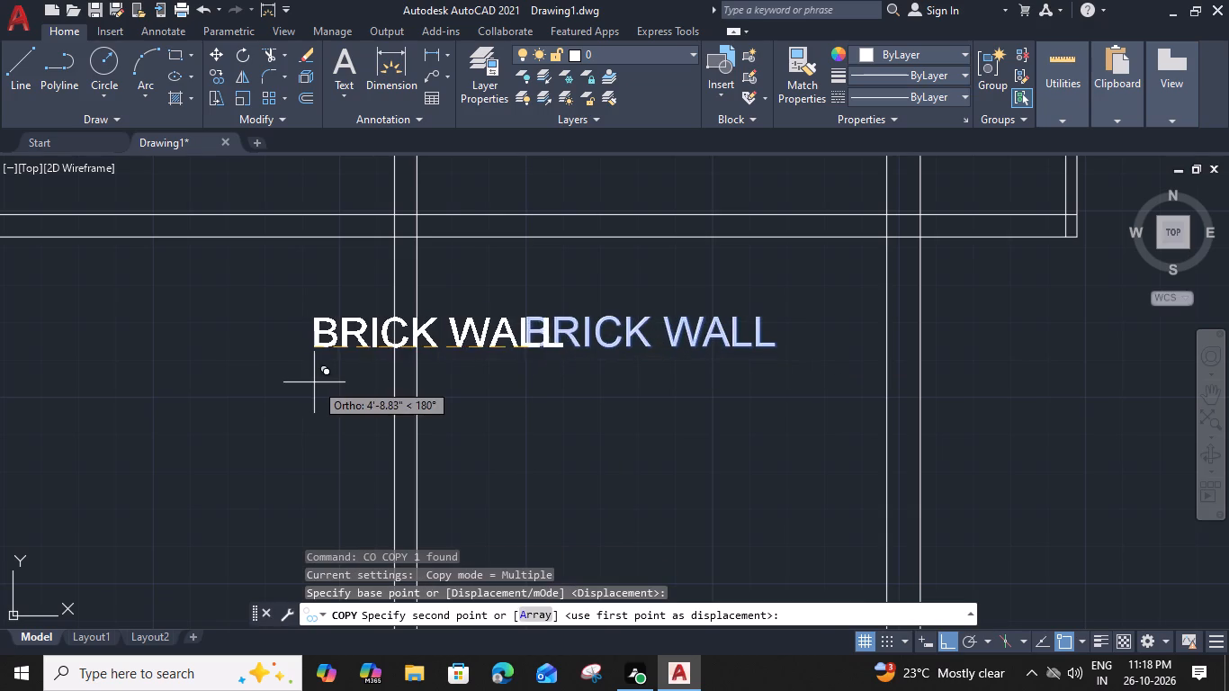
pyautogui.moveTo(309, 382); pyautogui.dragTo(604, 376, button='middle')
pyautogui.scroll(-1, 704, 322)
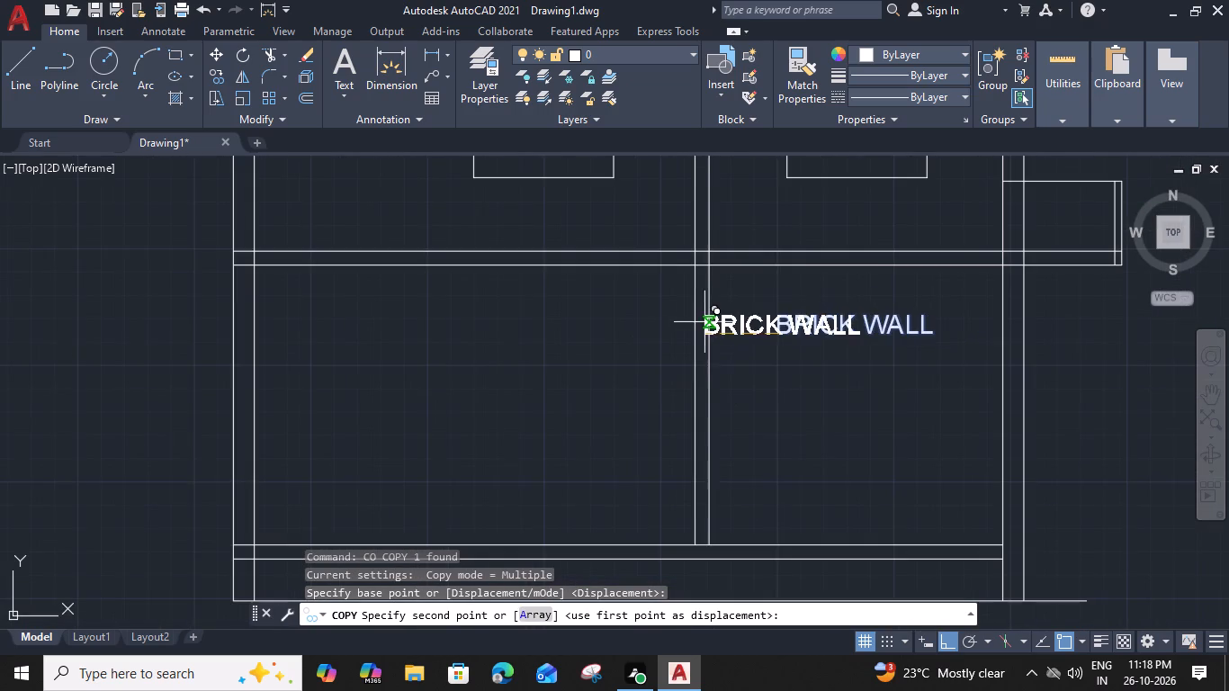
pyautogui.moveTo(743, 286); pyautogui.dragTo(699, 534, button='middle')
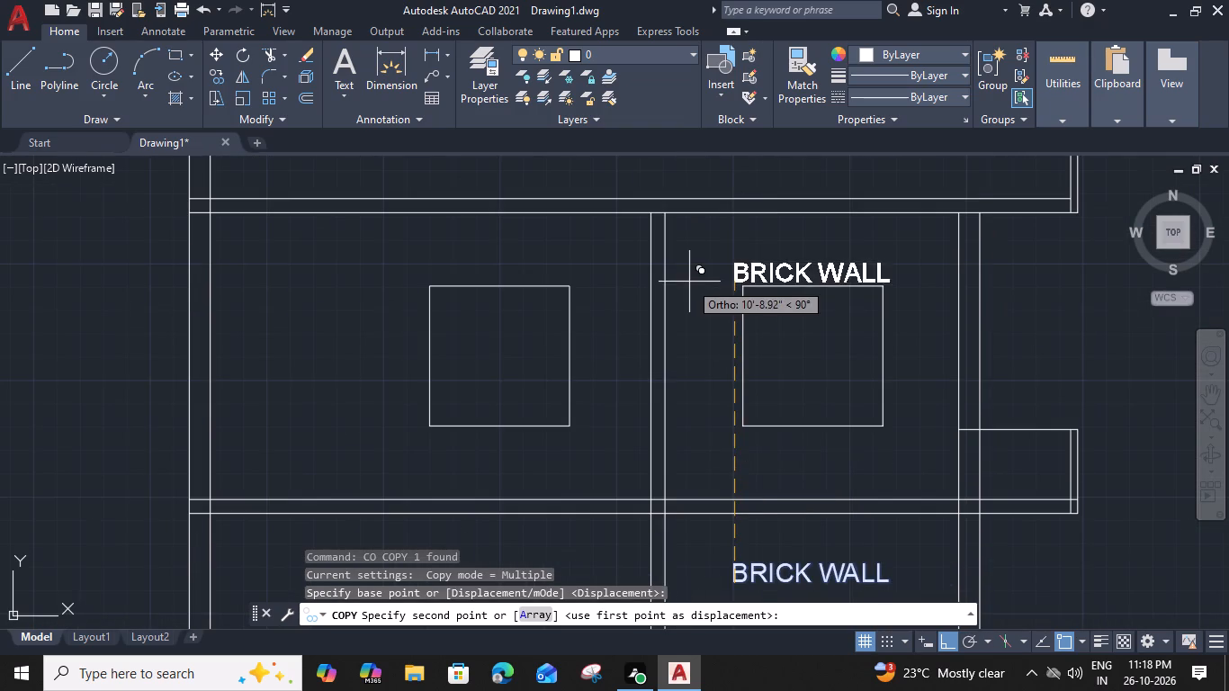
pyautogui.scroll(1, 687, 272)
pyautogui.click(688, 260)
pyautogui.scroll(-2, 686, 288)
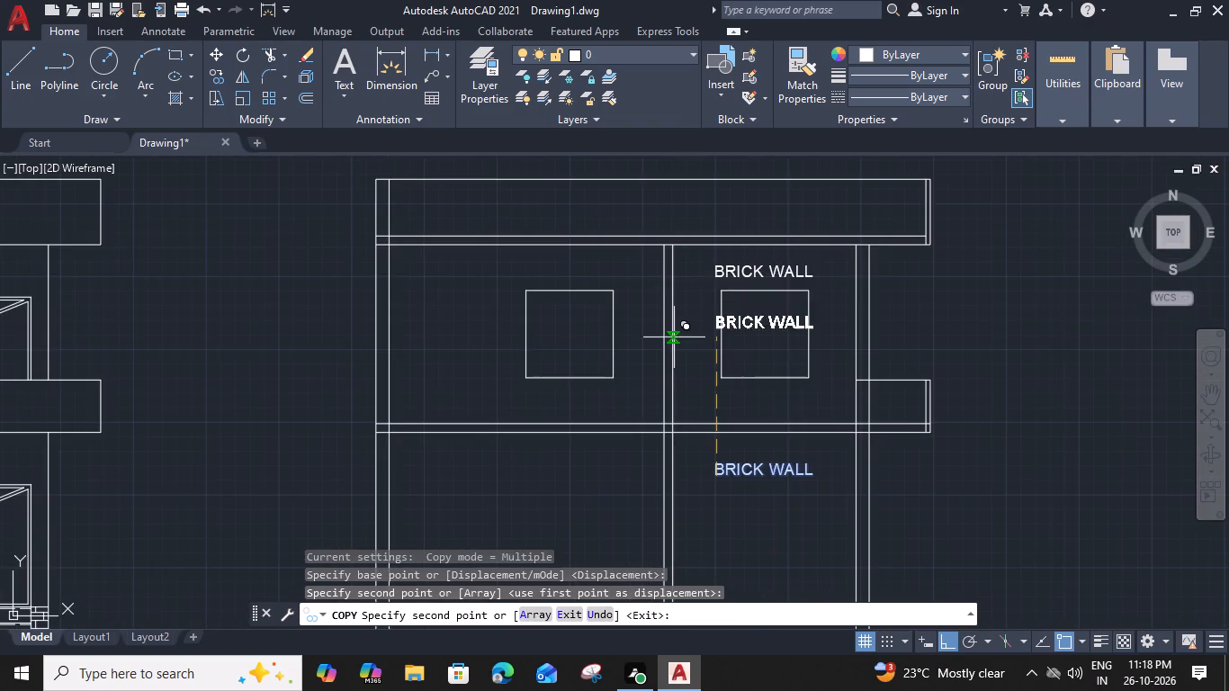
pyautogui.moveTo(670, 346); pyautogui.dragTo(762, 209, button='middle')
pyautogui.click(516, 374)
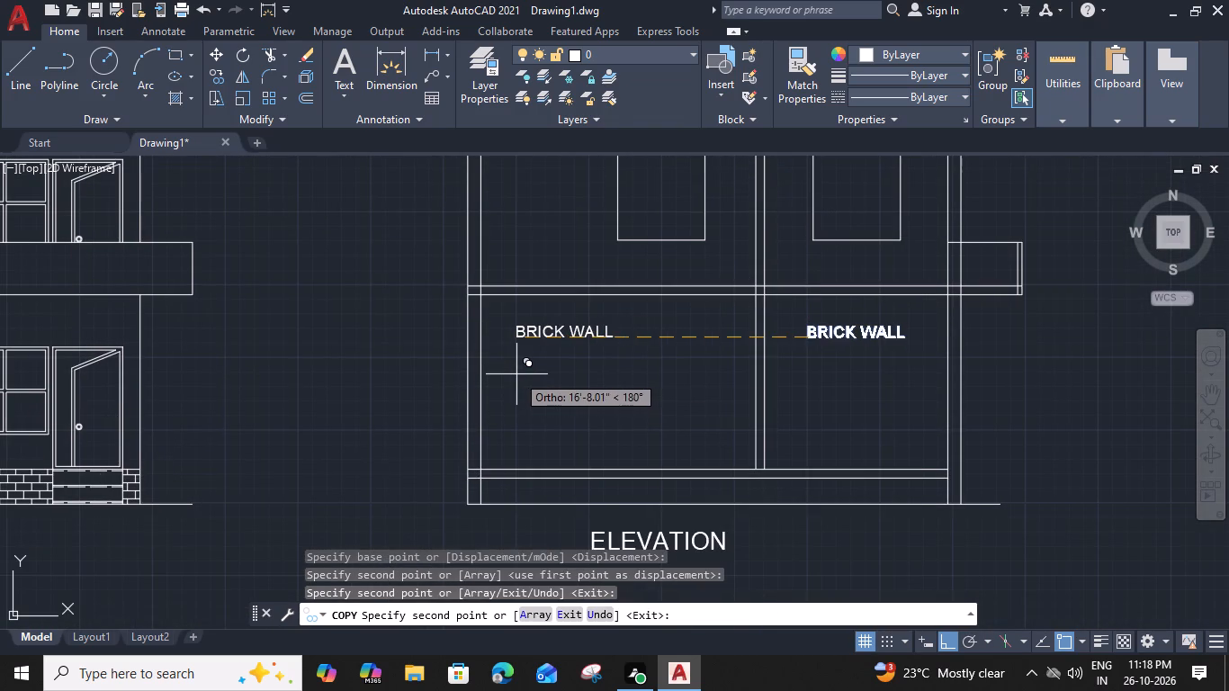
pyautogui.press('Escape')
# Replace the left-hand ground-floor label's text with RCC SLAB and narrow its text box to fit.
pyautogui.doubleClick(552, 326)
pyautogui.scroll(2, 554, 326)
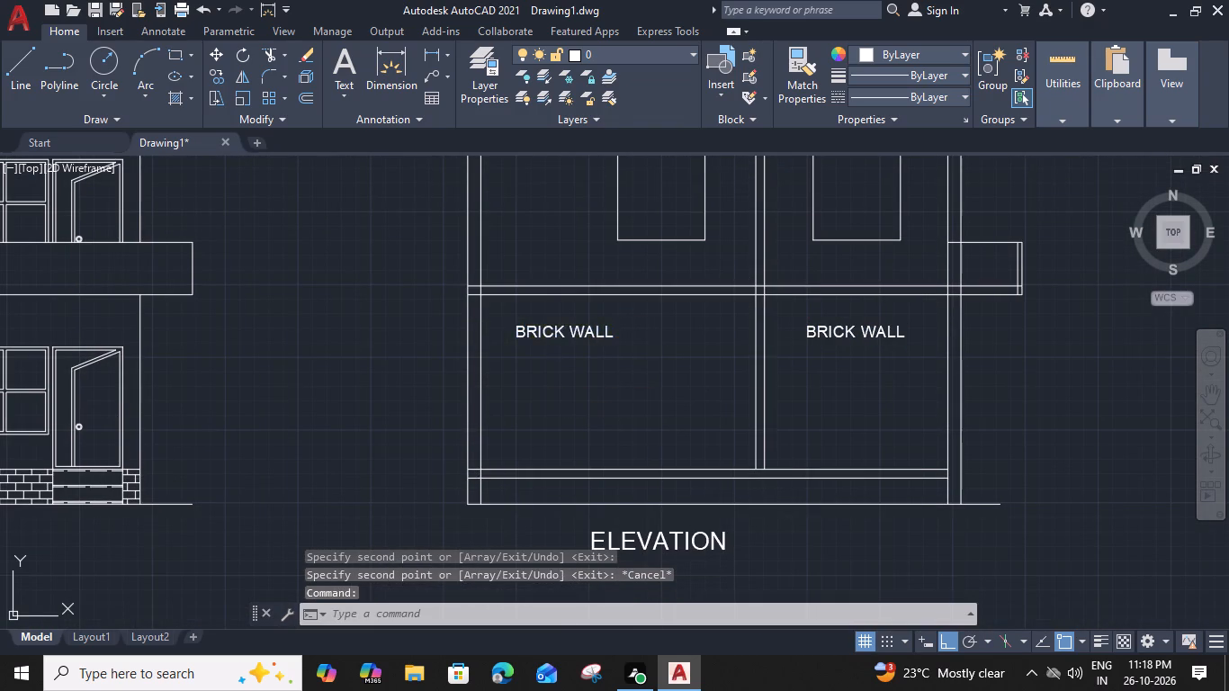
pyautogui.moveTo(651, 328); pyautogui.dragTo(738, 335)
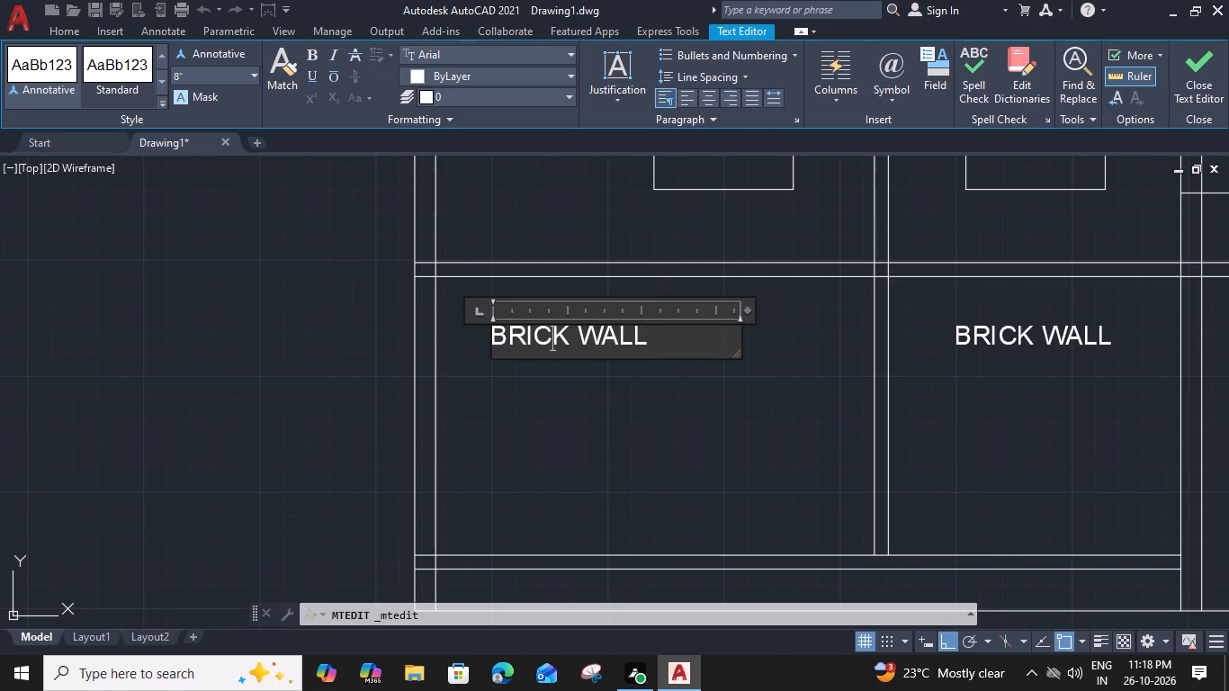
pyautogui.moveTo(661, 340); pyautogui.dragTo(452, 367)
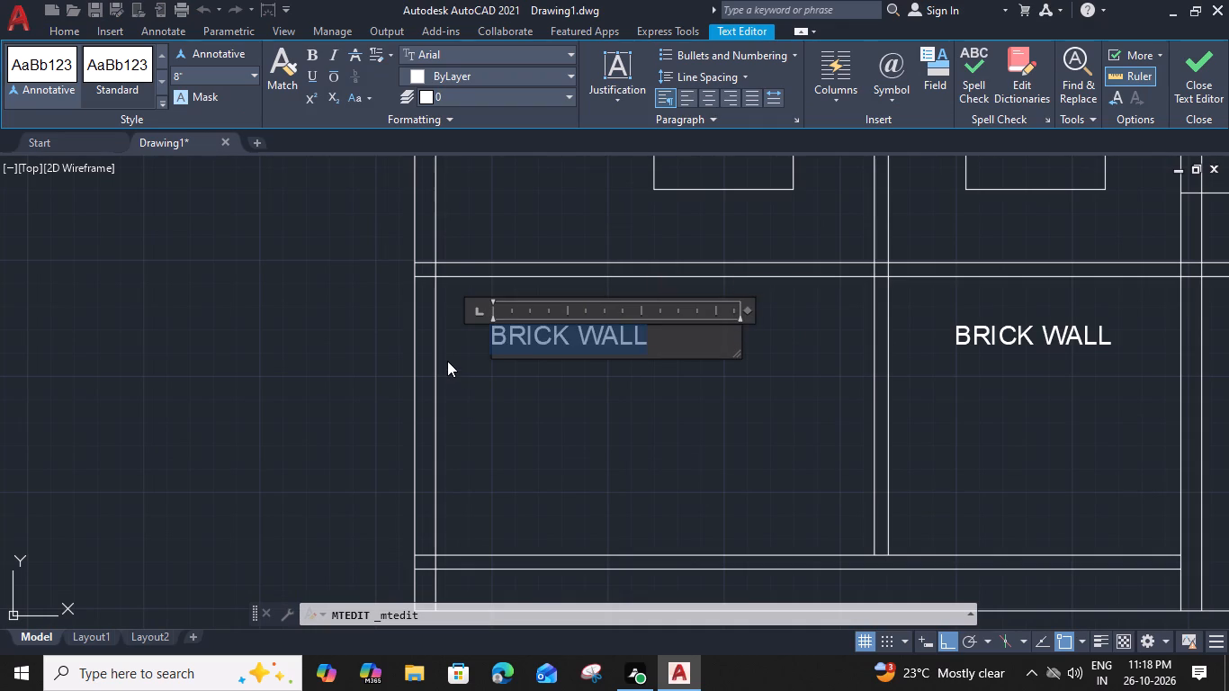
pyautogui.write('RCC SLAB')
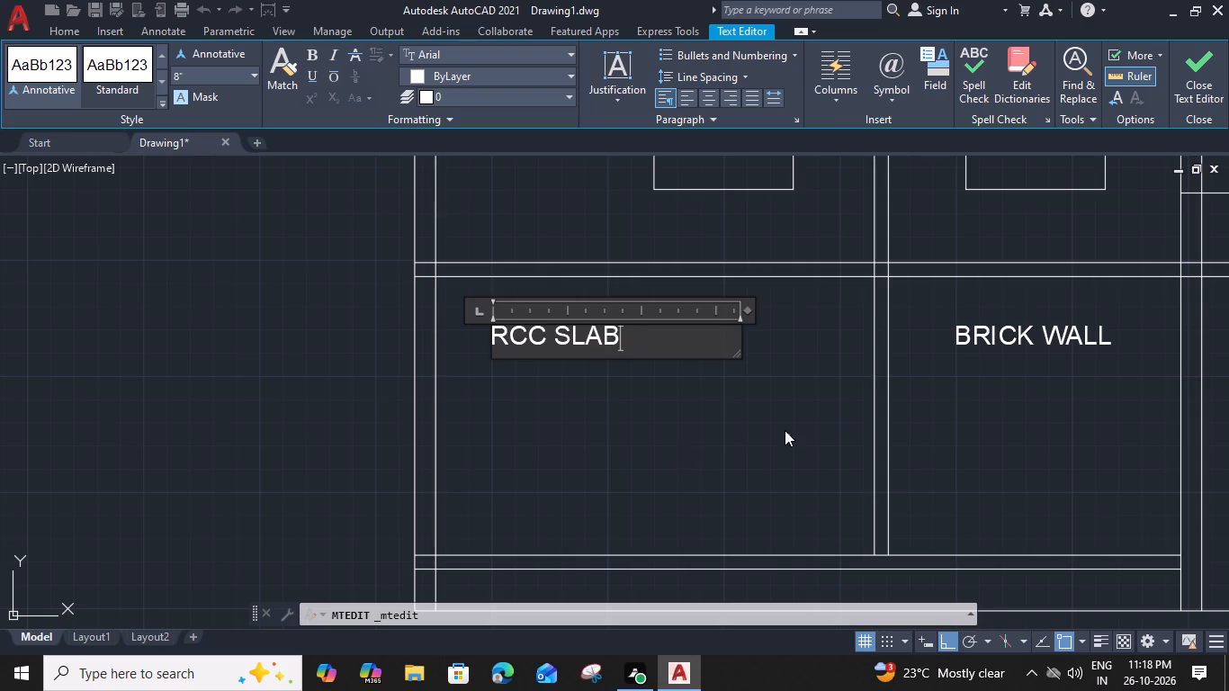
pyautogui.moveTo(747, 312); pyautogui.dragTo(640, 315)
pyautogui.click(668, 422)
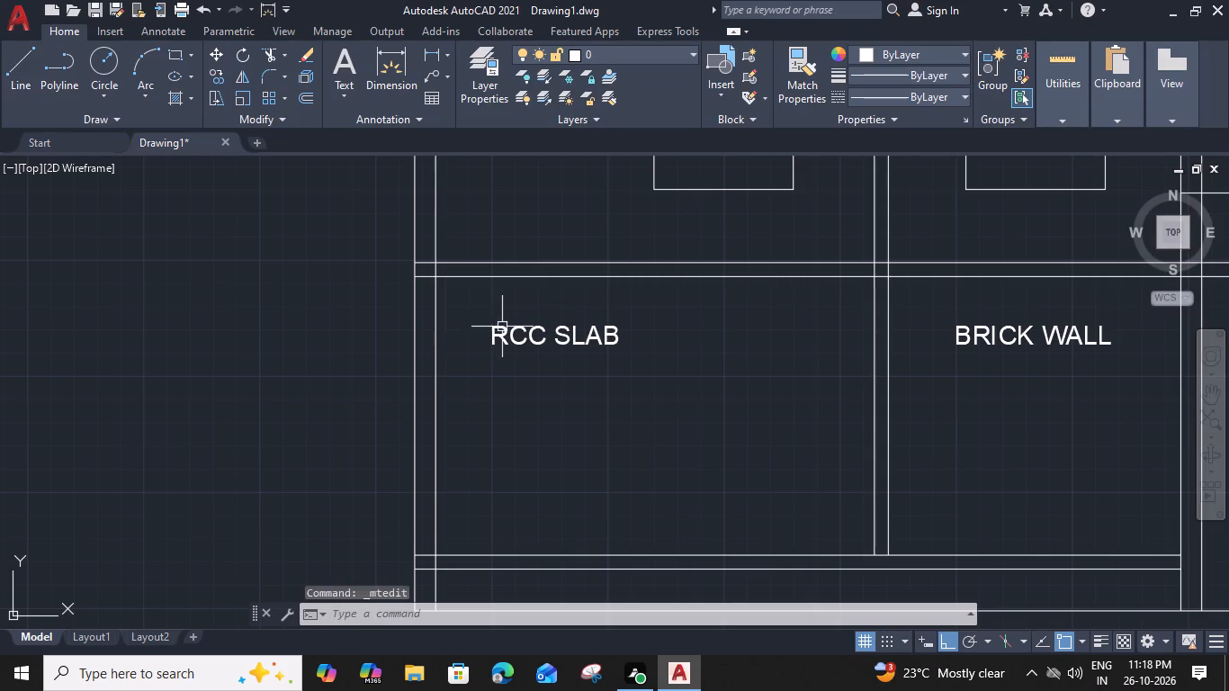
# Copy the RCC SLAB label straight up into the upper left-hand room, just below the roof slab.
pyautogui.click(502, 327)
pyautogui.press('c')
pyautogui.write('O')
pyautogui.press('space')
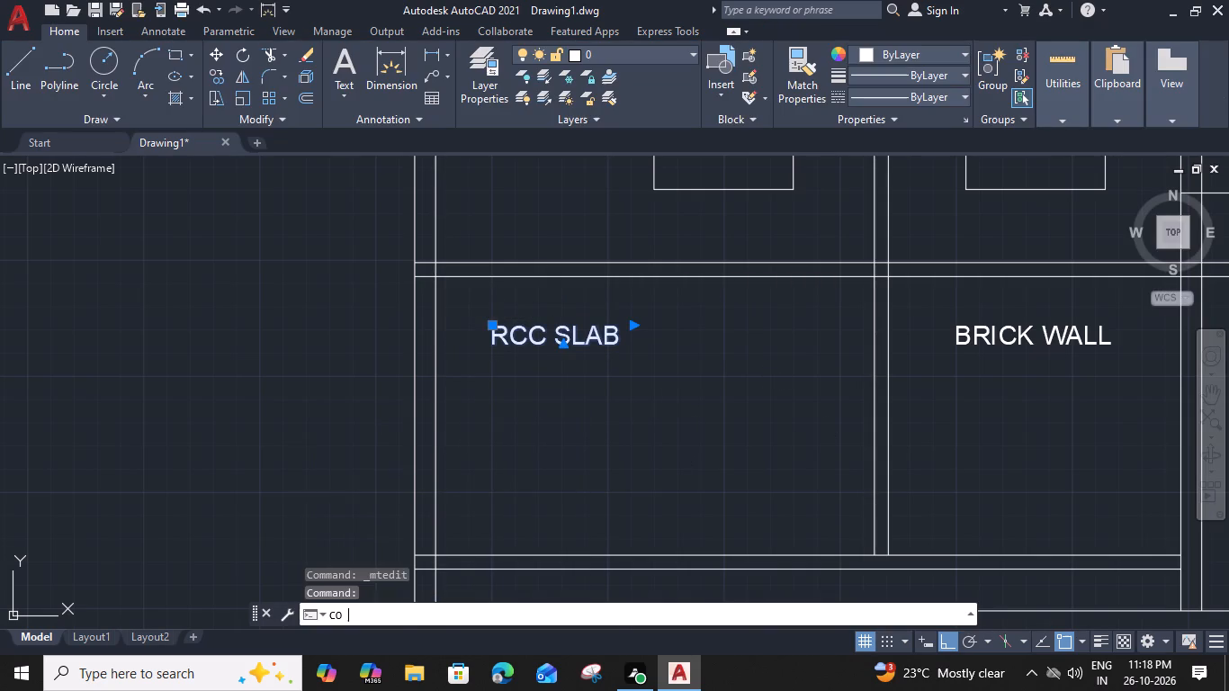
pyautogui.click(487, 352)
pyautogui.moveTo(504, 214); pyautogui.dragTo(487, 364, button='middle')
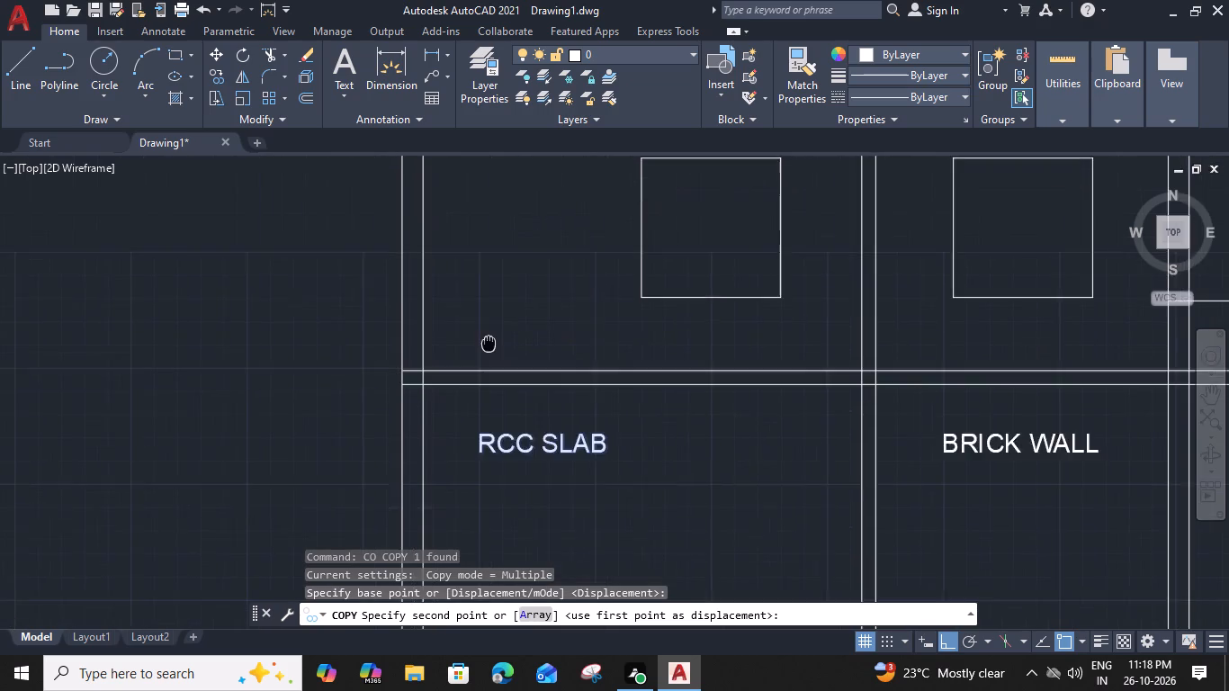
pyautogui.moveTo(487, 364); pyautogui.dragTo(480, 529, button='middle')
pyautogui.click(500, 331)
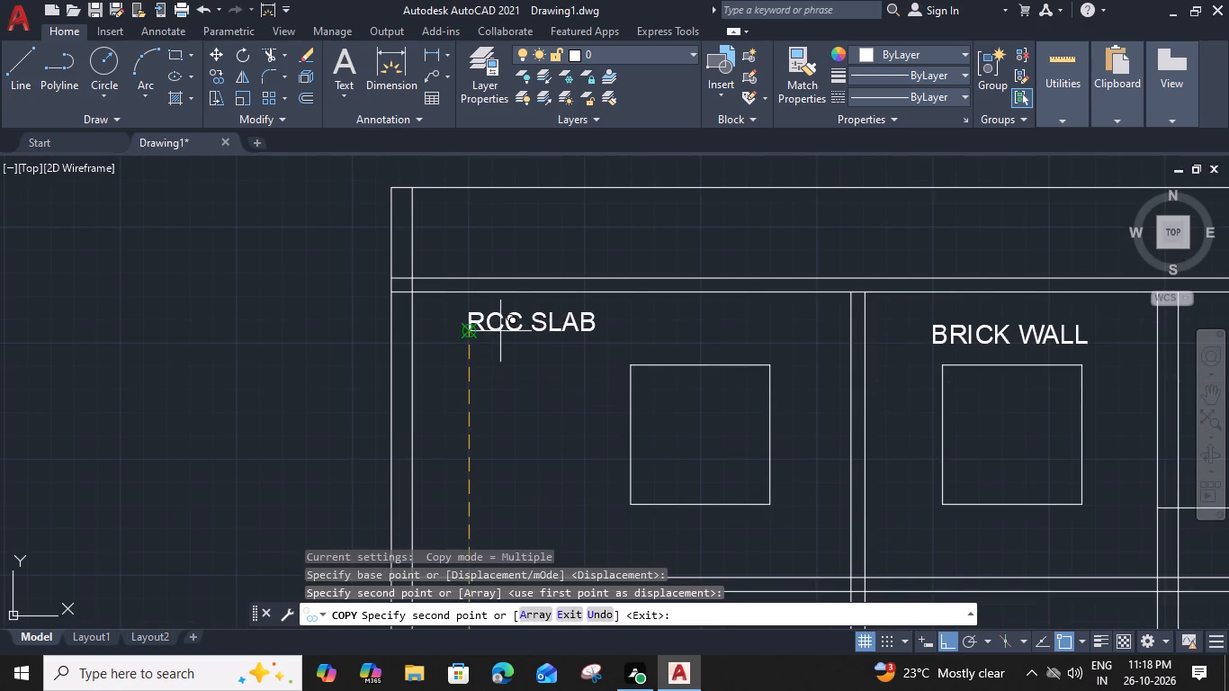
pyautogui.press('Escape')
# Draw a slanted leader line from the roof slab's underside to the start of the upper RCC SLAB label.
pyautogui.scroll(-1, 531, 387)
pyautogui.moveTo(521, 399); pyautogui.dragTo(519, 398, button='middle')
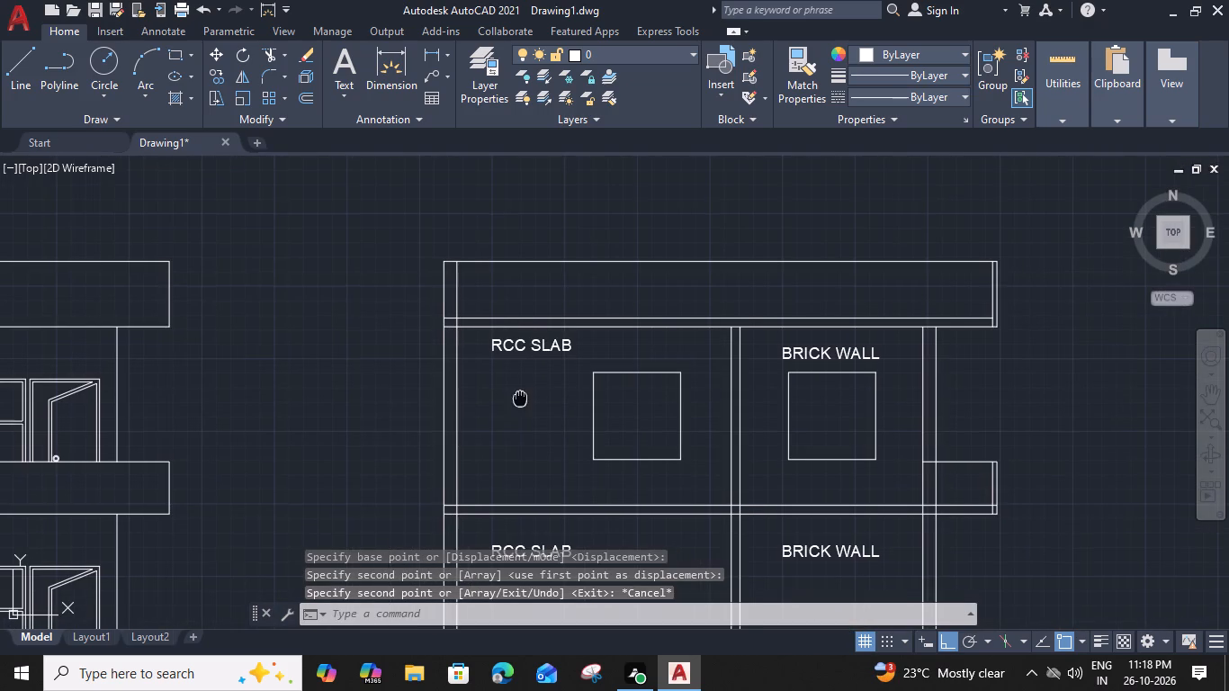
pyautogui.moveTo(519, 398); pyautogui.dragTo(514, 388, button='middle')
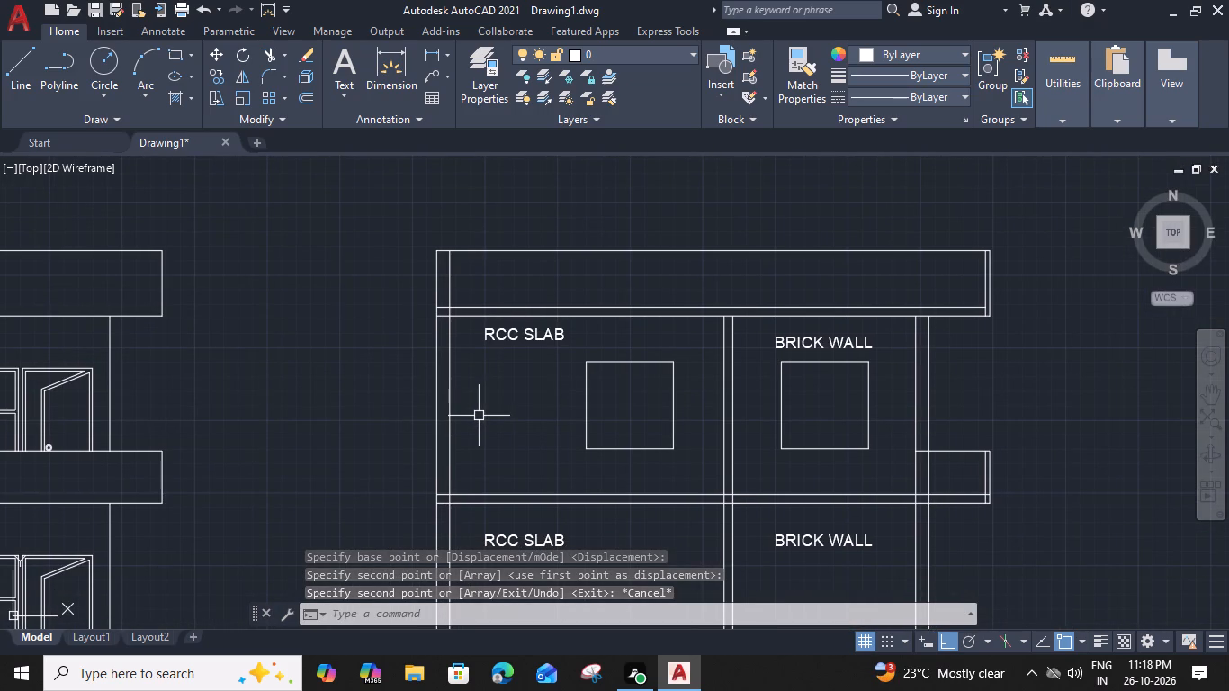
pyautogui.press('l')
pyautogui.press('space')
pyautogui.scroll(1, 489, 328)
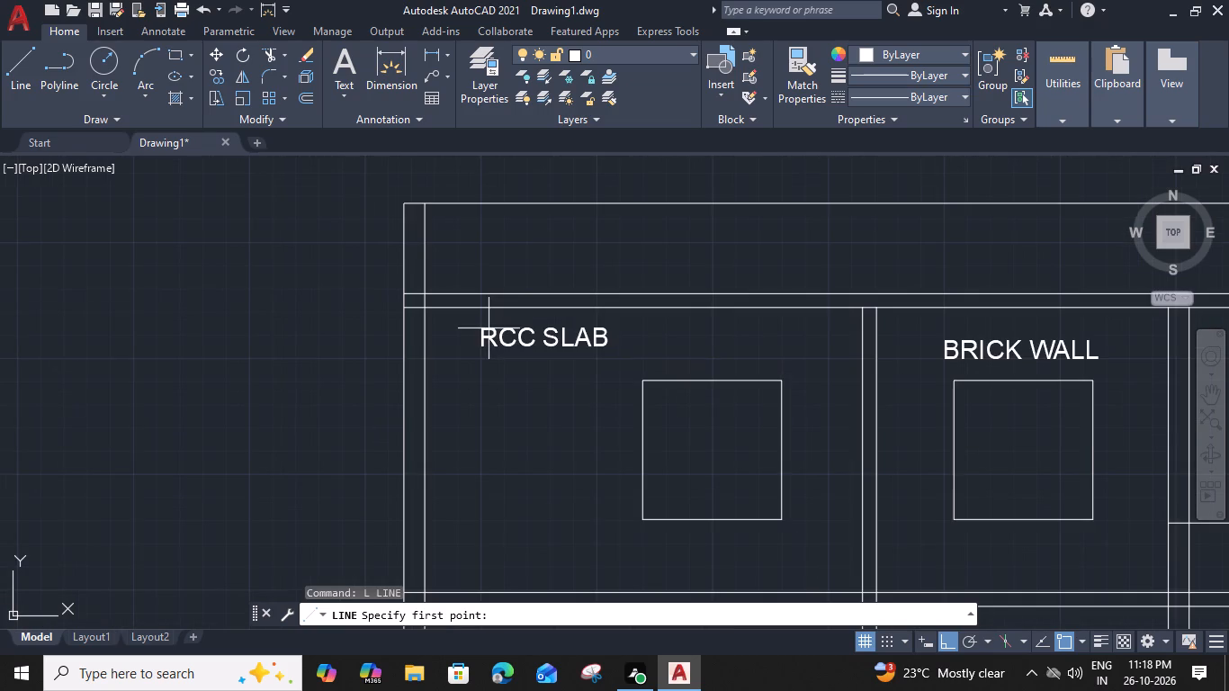
pyautogui.click(538, 303)
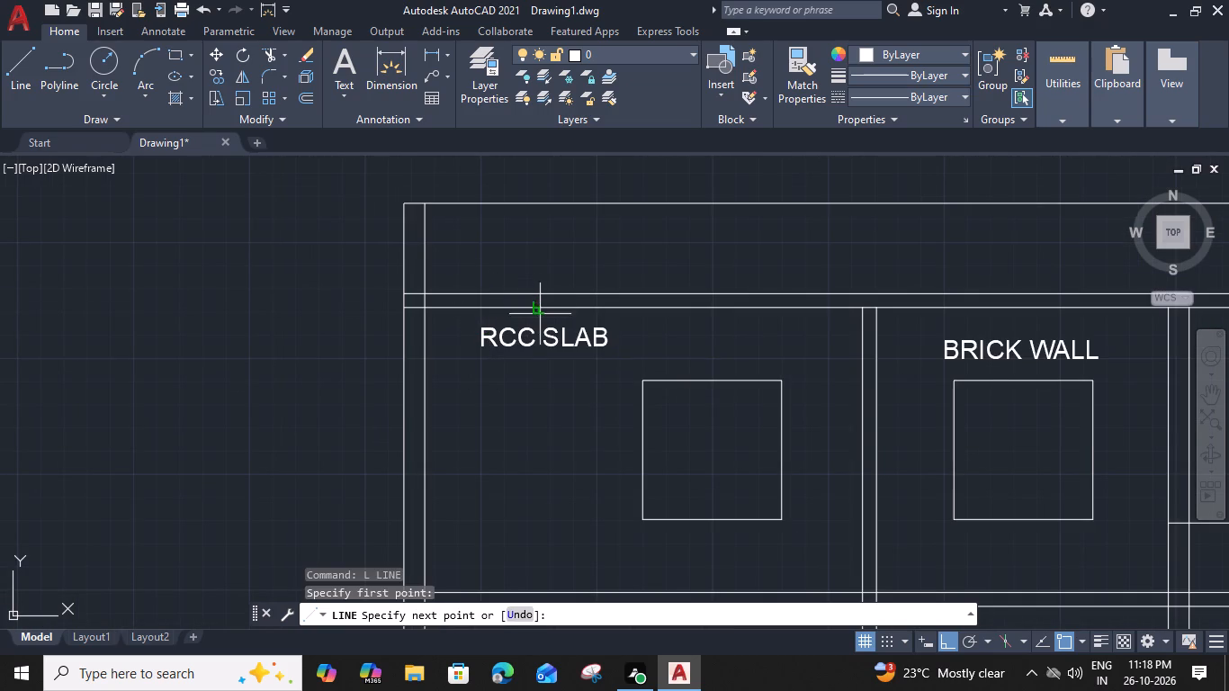
pyautogui.click(495, 326)
pyautogui.press('space')
# Draw a leader line from the middle wall to the start of the upper BRICK WALL label.
pyautogui.moveTo(695, 381); pyautogui.dragTo(587, 337, button='middle')
pyautogui.press('space')
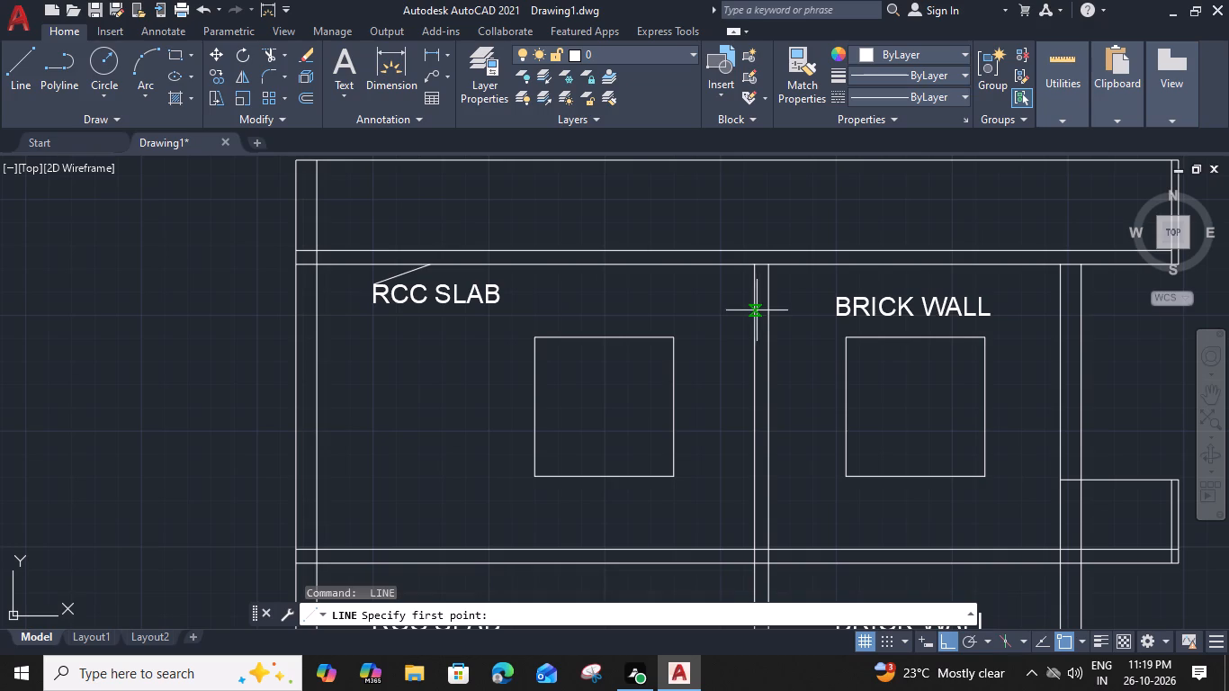
pyautogui.click(762, 302)
pyautogui.click(828, 304)
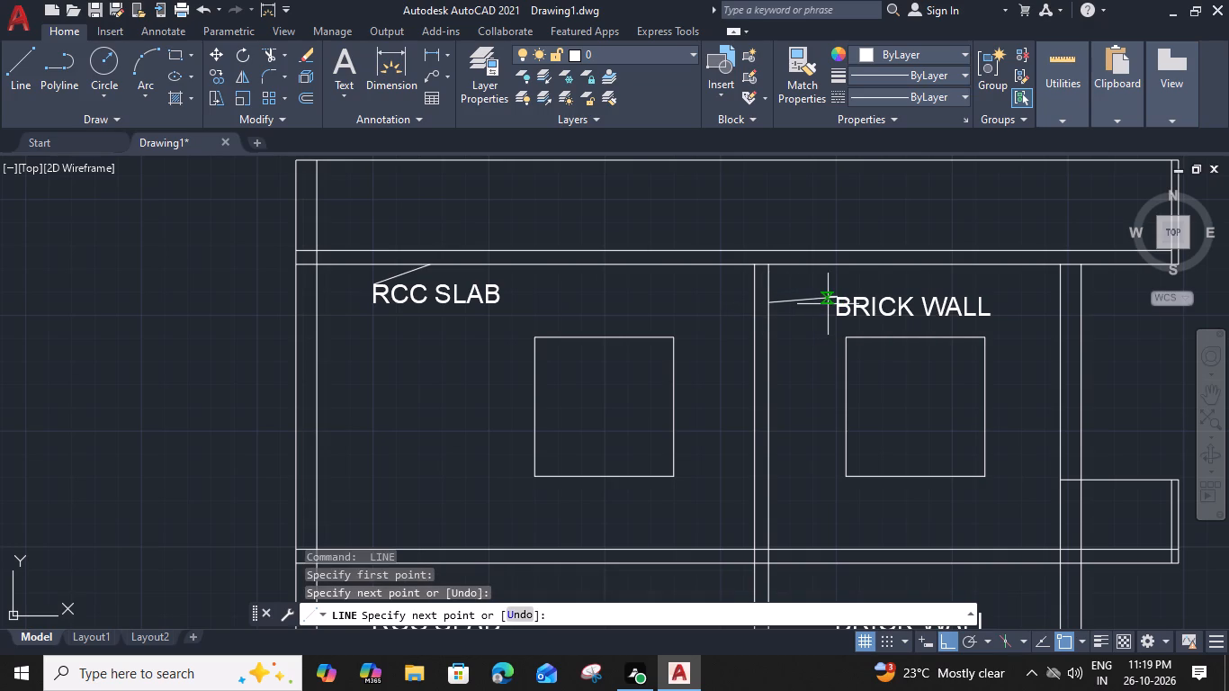
pyautogui.press('space')
# Draw a leader line from inside the middle wall to the start of the ground-floor BRICK WALL label.
pyautogui.scroll(-2, 790, 397)
pyautogui.moveTo(765, 446); pyautogui.dragTo(715, 324, button='middle')
pyautogui.scroll(2, 721, 336)
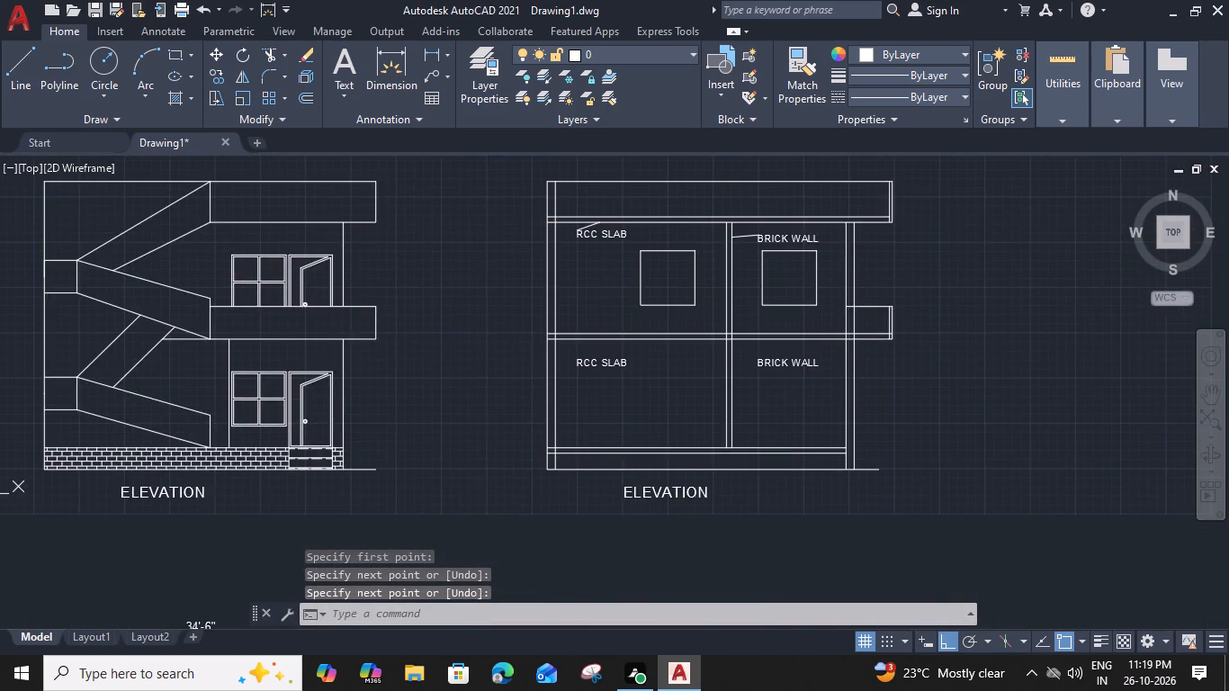
pyautogui.scroll(2, 715, 324)
pyautogui.press('space')
pyautogui.click(772, 423)
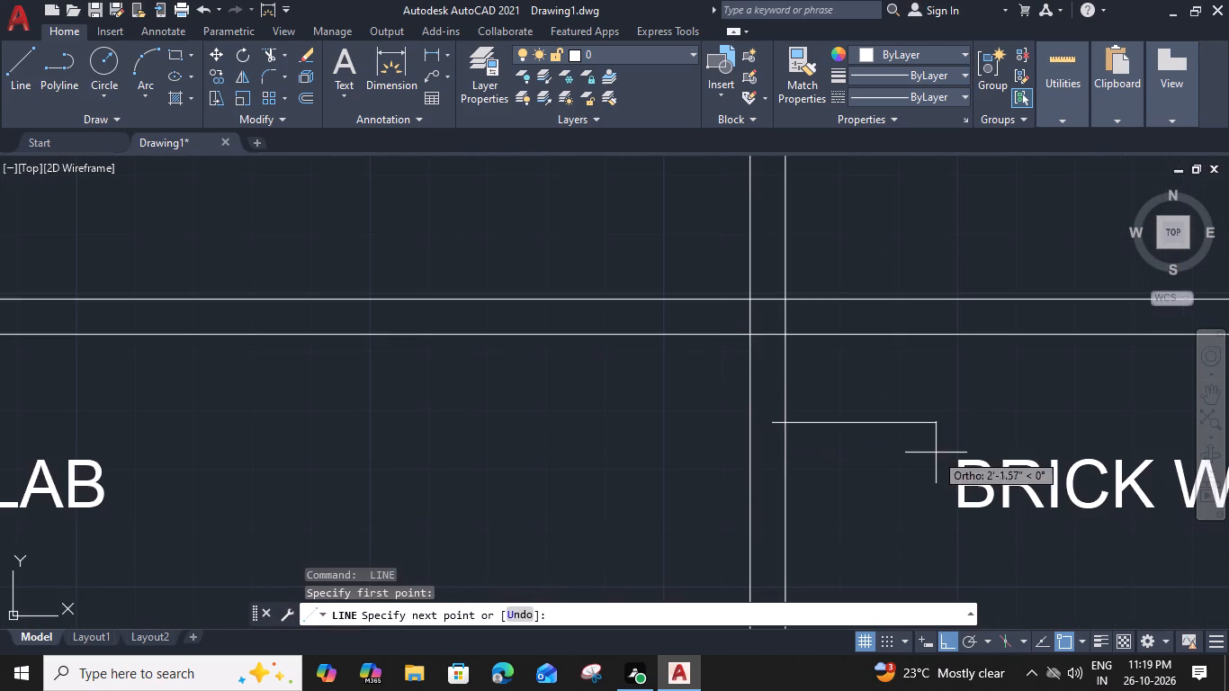
pyautogui.click(950, 462)
pyautogui.press('space')
# Draw a leader line from the first-floor slab's underside to the start of the ground-floor RCC SLAB label.
pyautogui.scroll(-2, 703, 428)
pyautogui.moveTo(633, 414); pyautogui.dragTo(635, 414, button='middle')
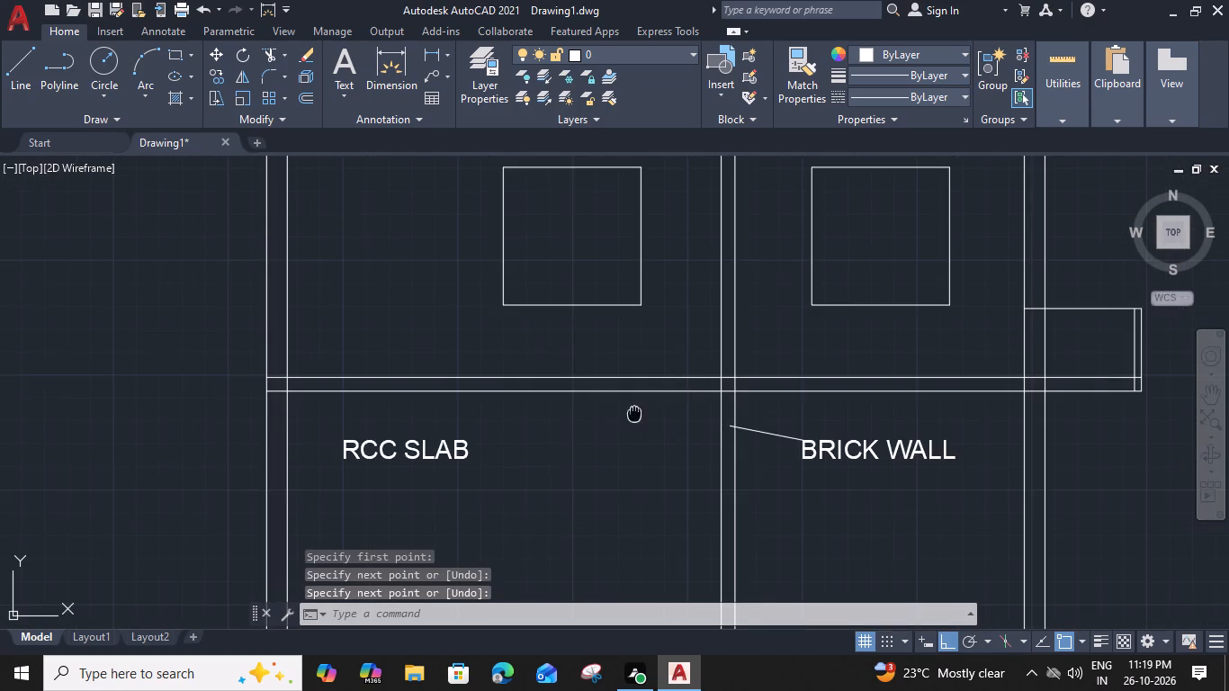
pyautogui.moveTo(635, 414); pyautogui.dragTo(959, 390, button='middle')
pyautogui.press('space')
pyautogui.click(717, 363)
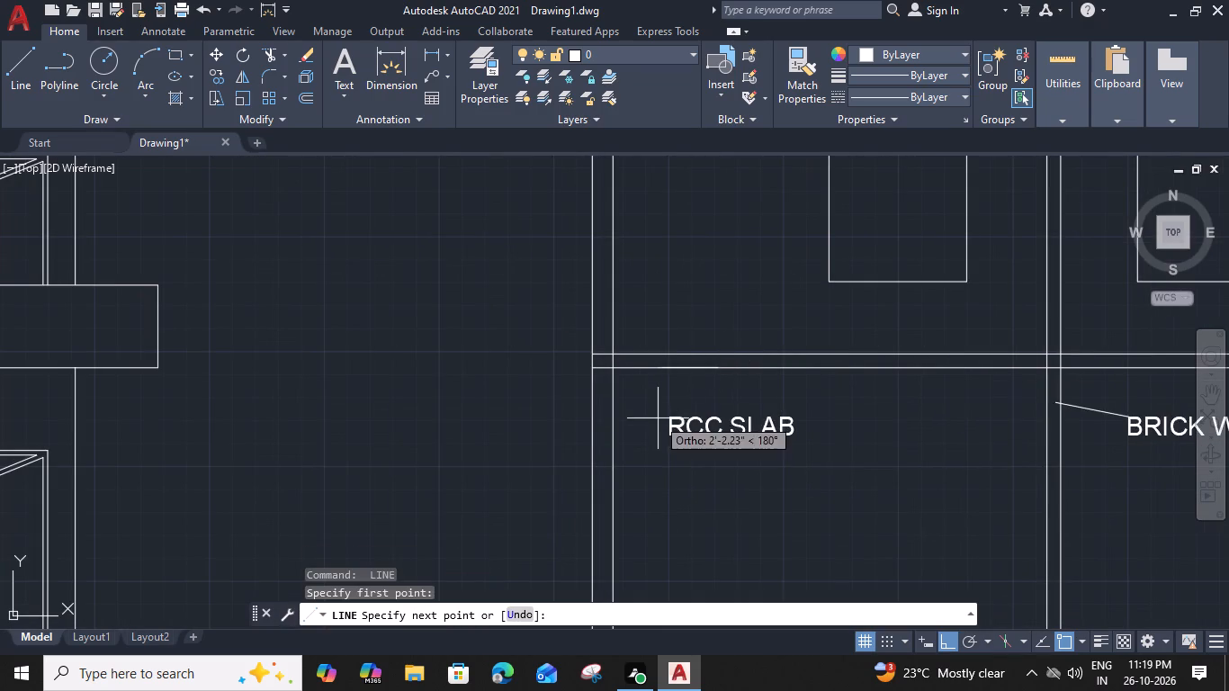
pyautogui.click(669, 417)
pyautogui.press('space')
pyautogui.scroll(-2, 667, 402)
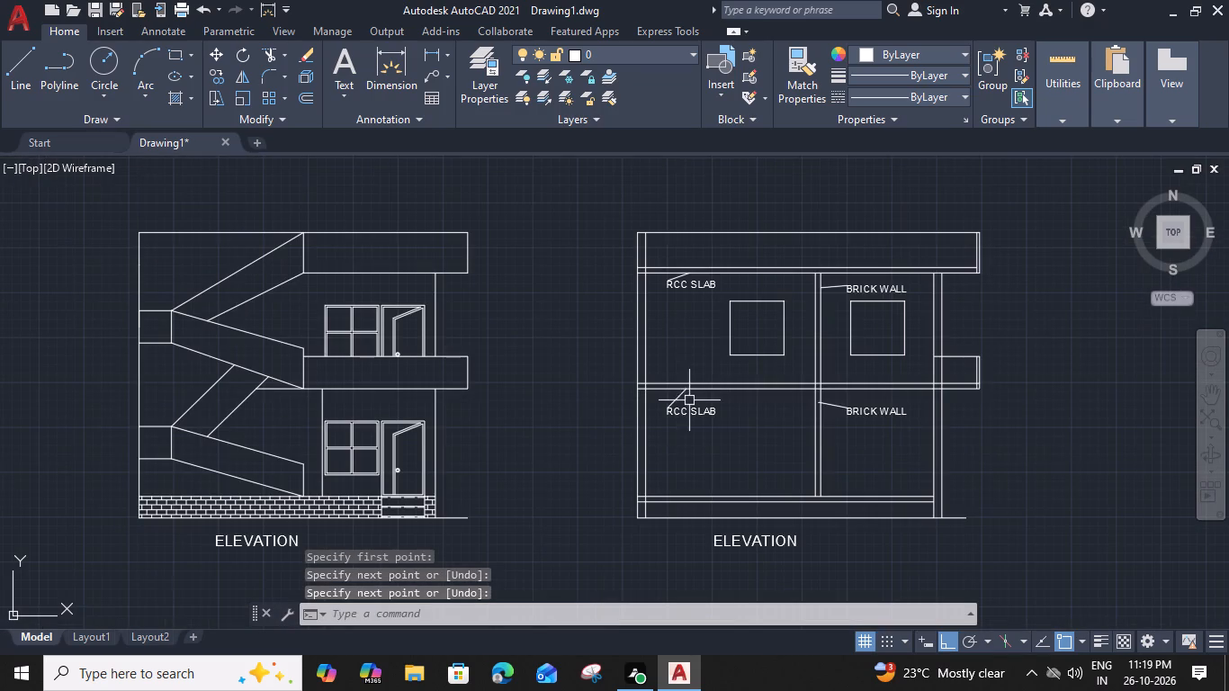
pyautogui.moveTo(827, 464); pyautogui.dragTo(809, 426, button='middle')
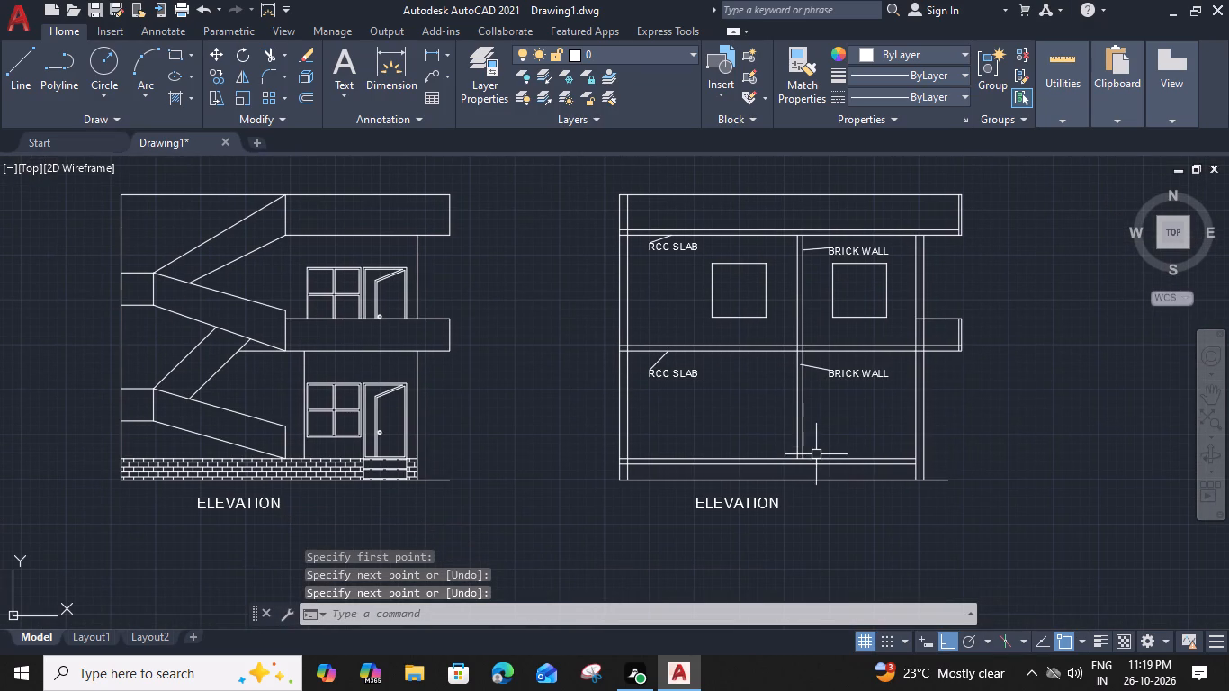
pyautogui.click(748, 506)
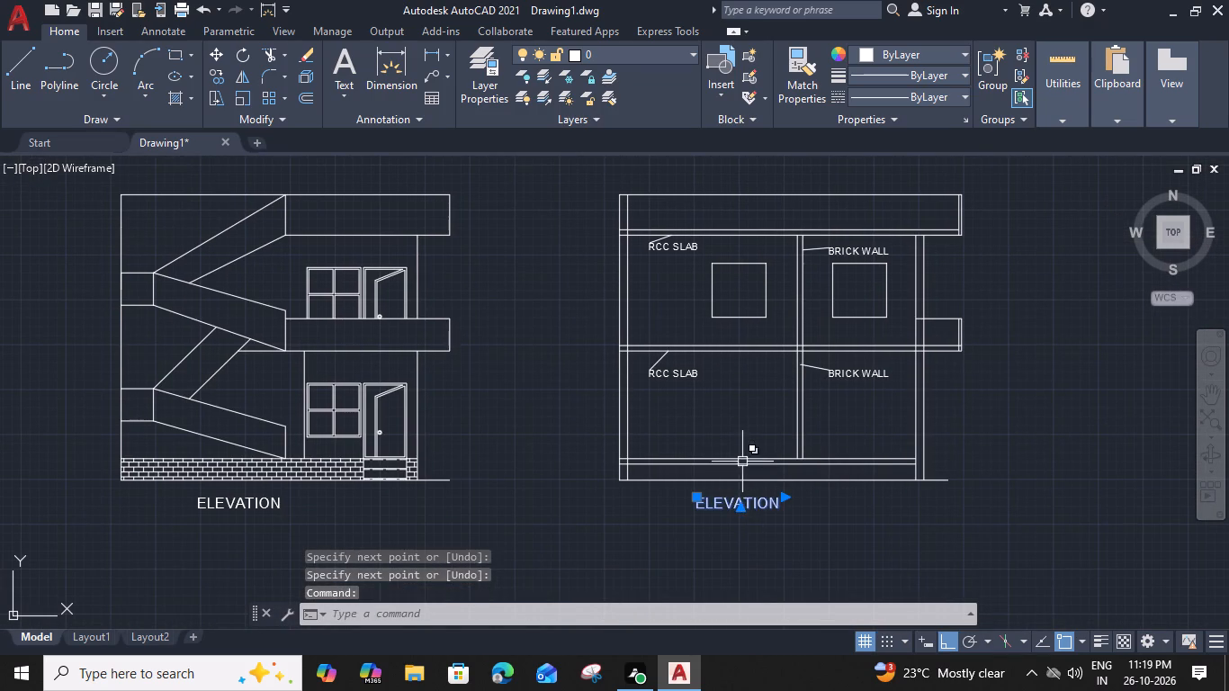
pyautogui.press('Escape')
# Copy the ground-floor RCC SLAB label about 9'-1" straight down into the plinth strip below the floor.
pyautogui.click(692, 372)
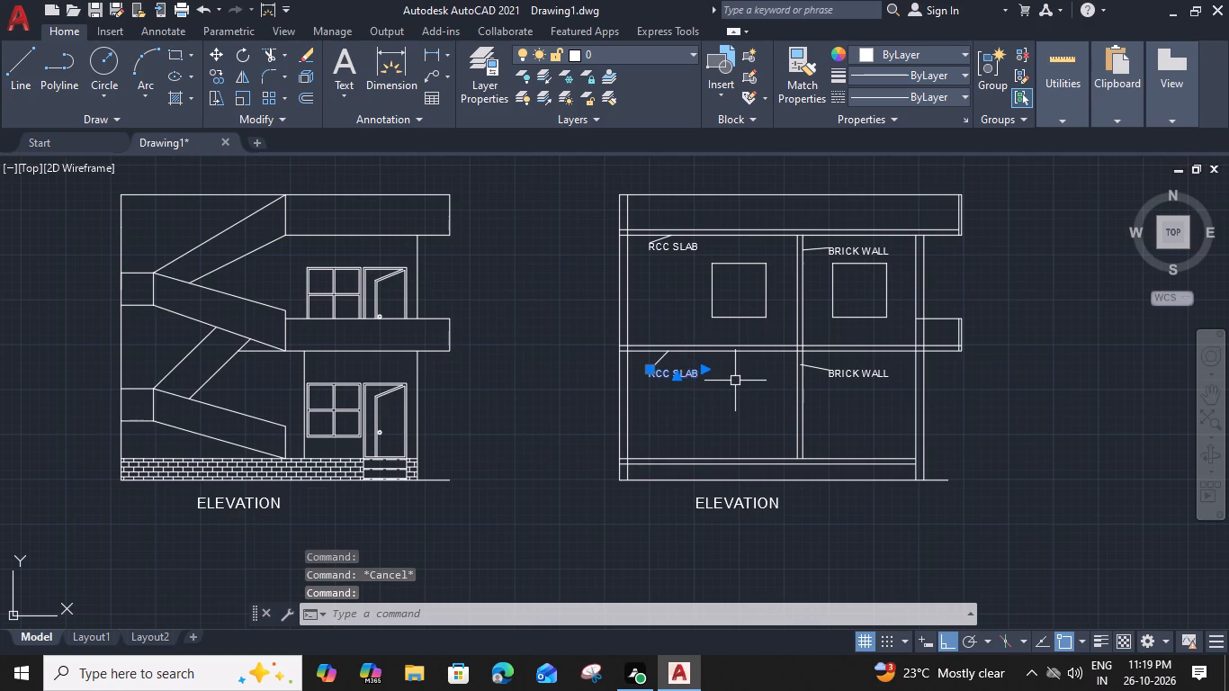
pyautogui.write('CO')
pyautogui.press('space')
pyautogui.click(704, 376)
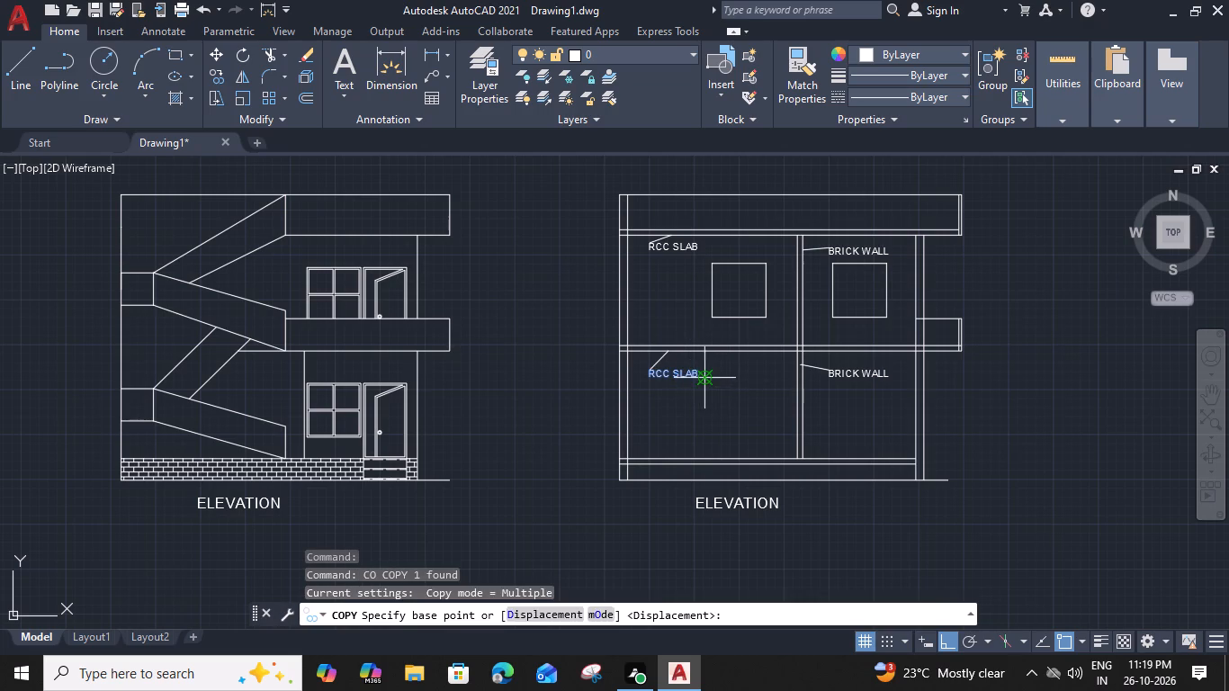
pyautogui.scroll(2, 712, 463)
pyautogui.click(708, 495)
pyautogui.press('space')
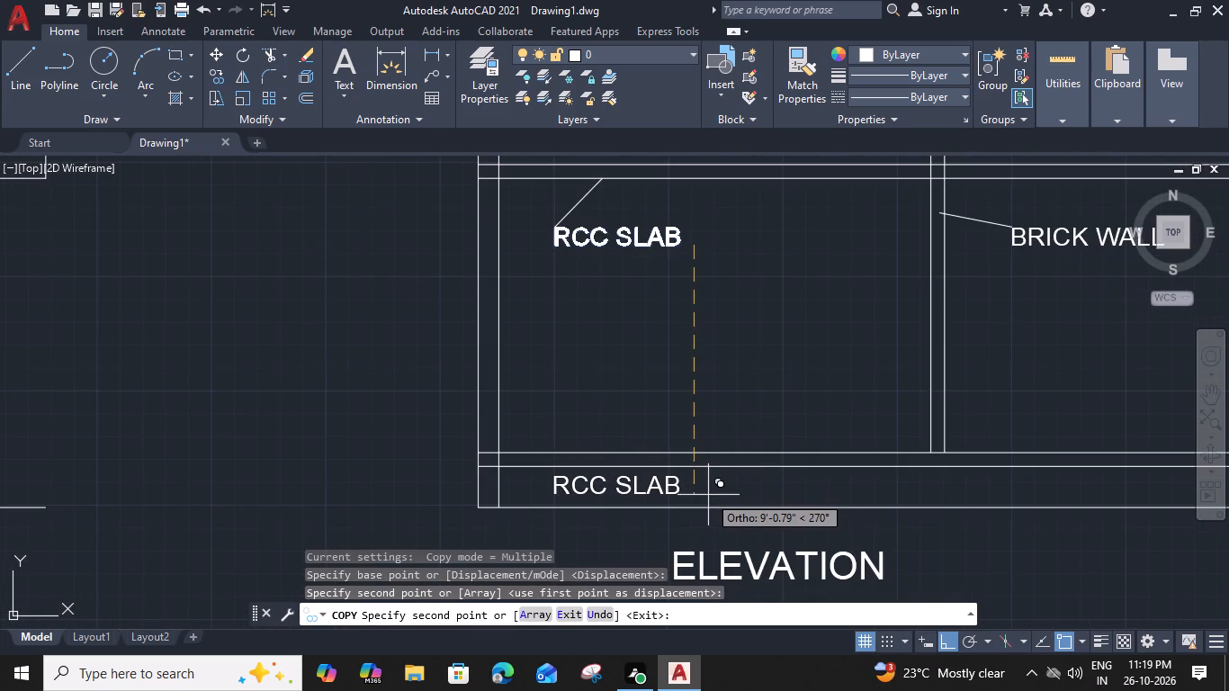
# Move the plinth's RCC SLAB label horizontally along the strip to just below the middle wall.
pyautogui.click(644, 481)
pyautogui.click(636, 494)
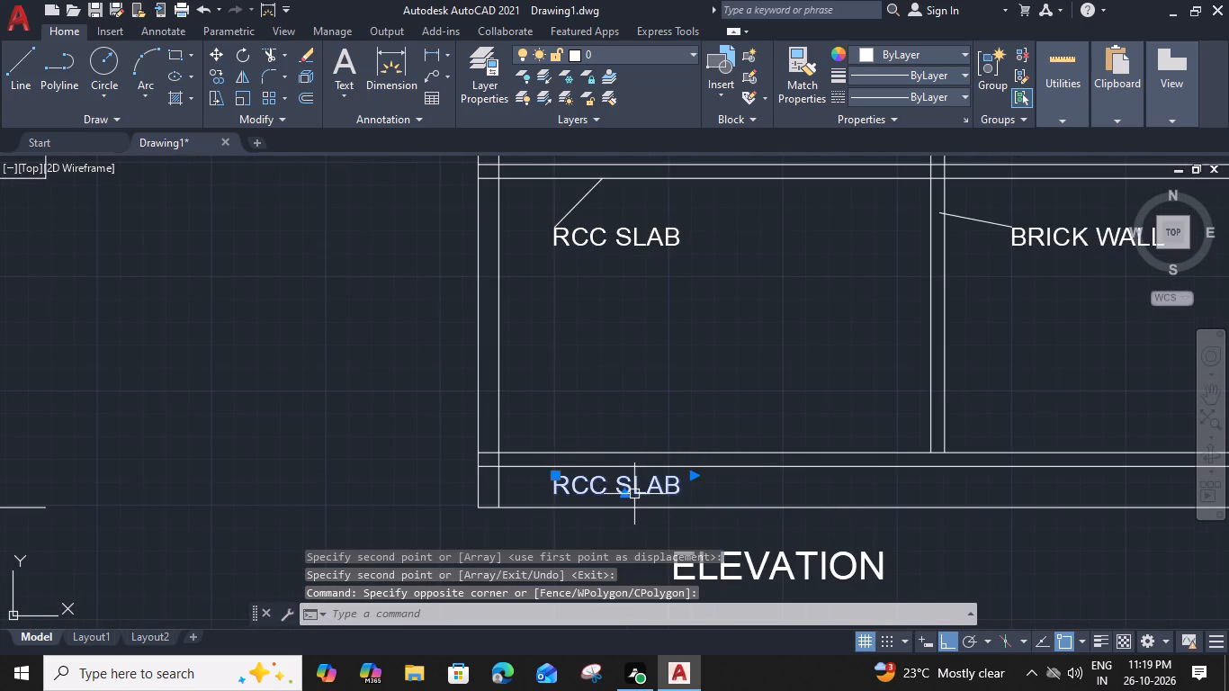
pyautogui.write('M')
pyautogui.press('space')
pyautogui.click(695, 499)
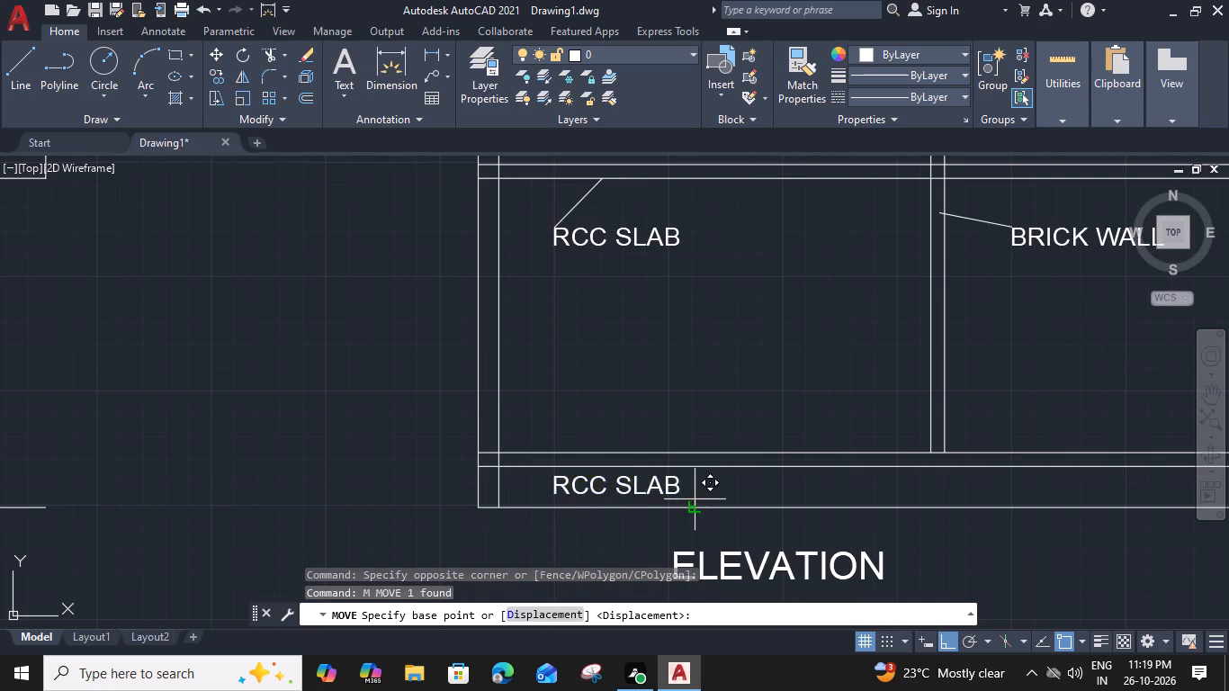
pyautogui.click(1000, 490)
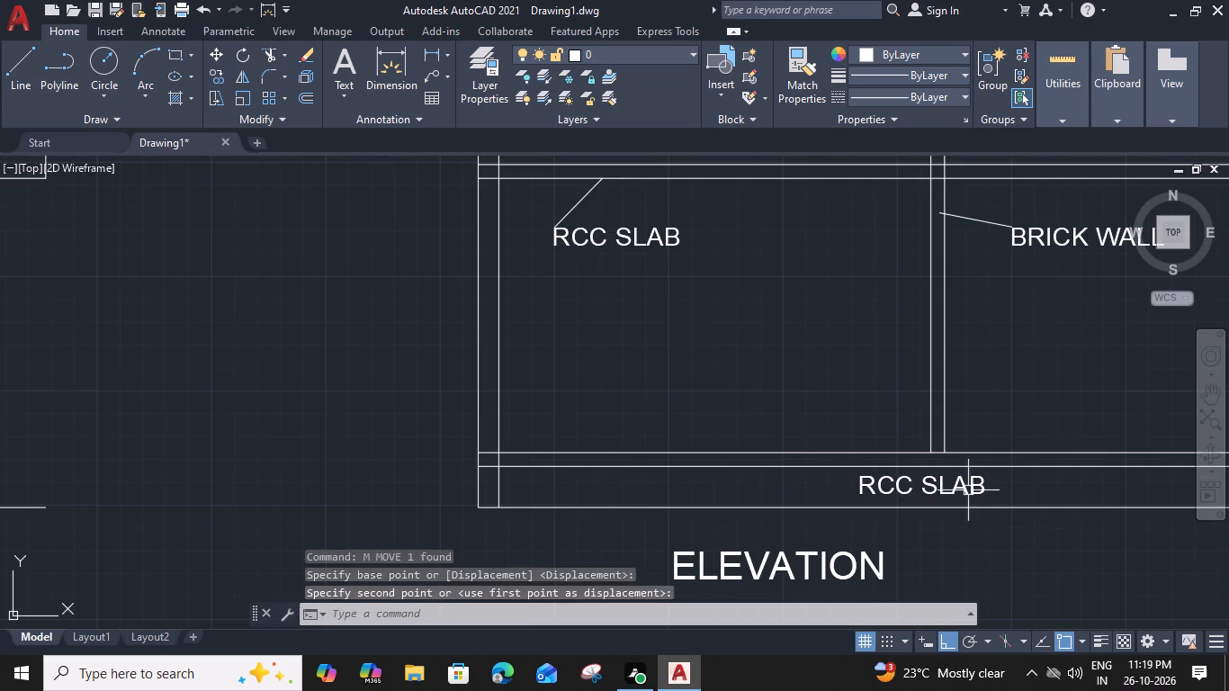
# Change the plinth strip's RCC SLAB label text to FILLING.
pyautogui.doubleClick(967, 489)
pyautogui.moveTo(975, 494); pyautogui.dragTo(902, 492, button='middle')
pyautogui.moveTo(911, 487); pyautogui.dragTo(772, 492)
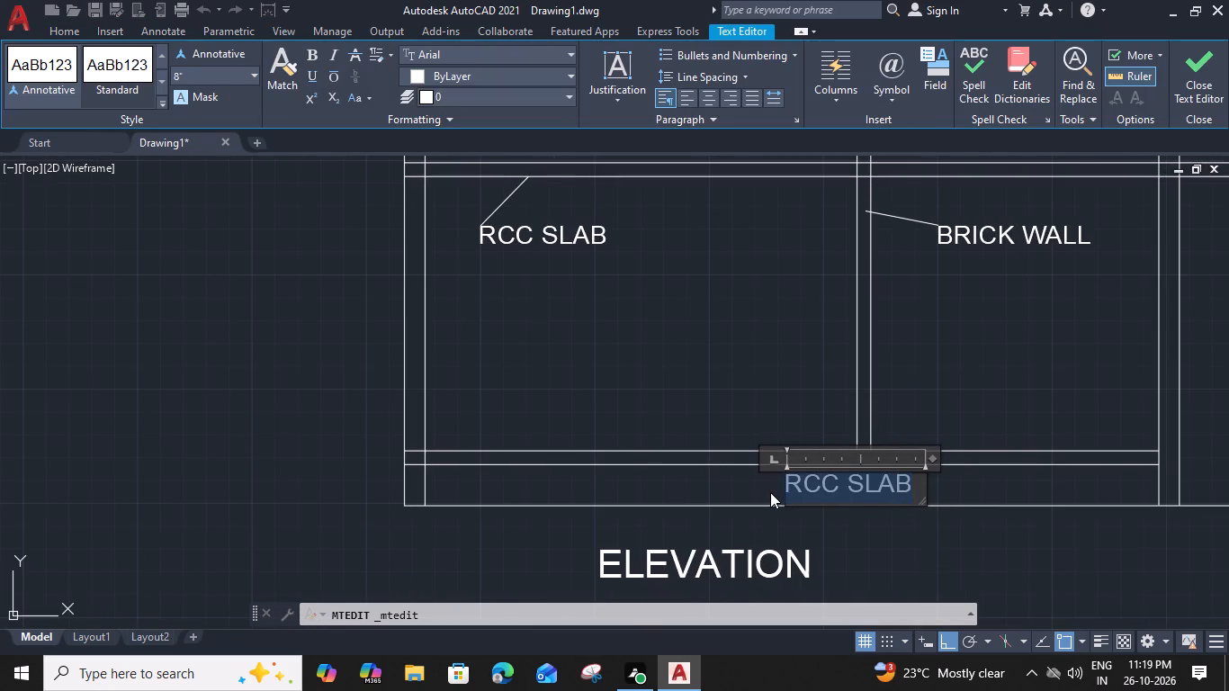
pyautogui.write('FIL')
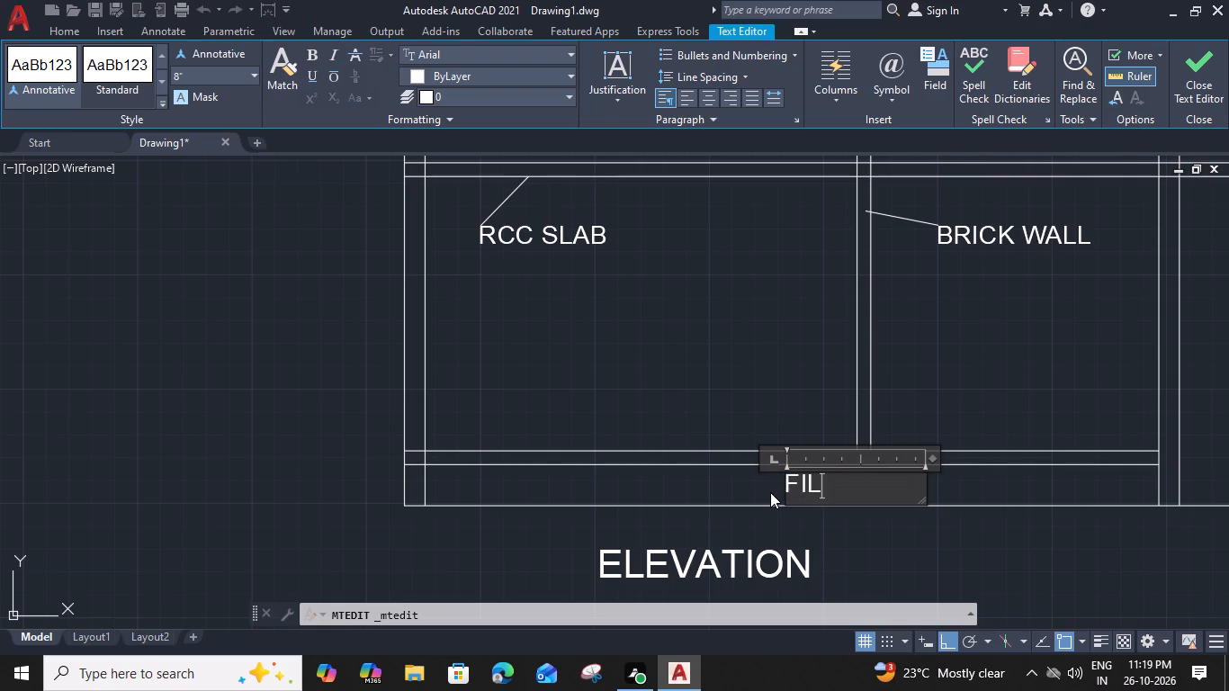
pyautogui.write('LING')
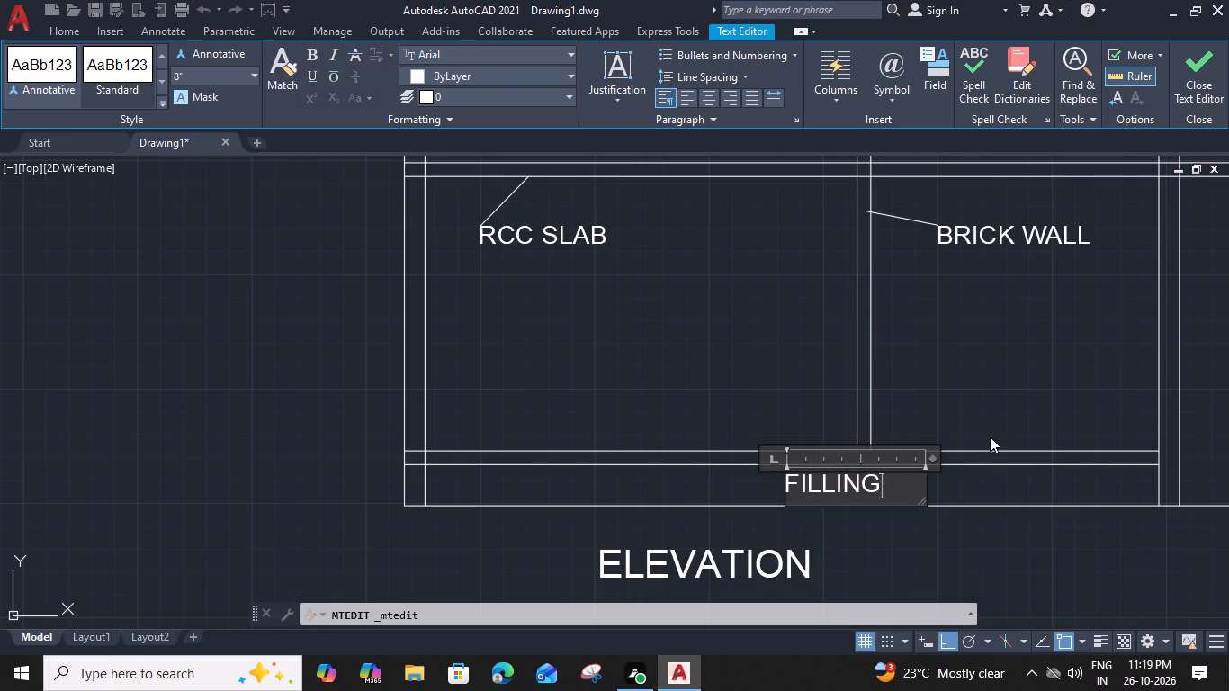
pyautogui.click(973, 488)
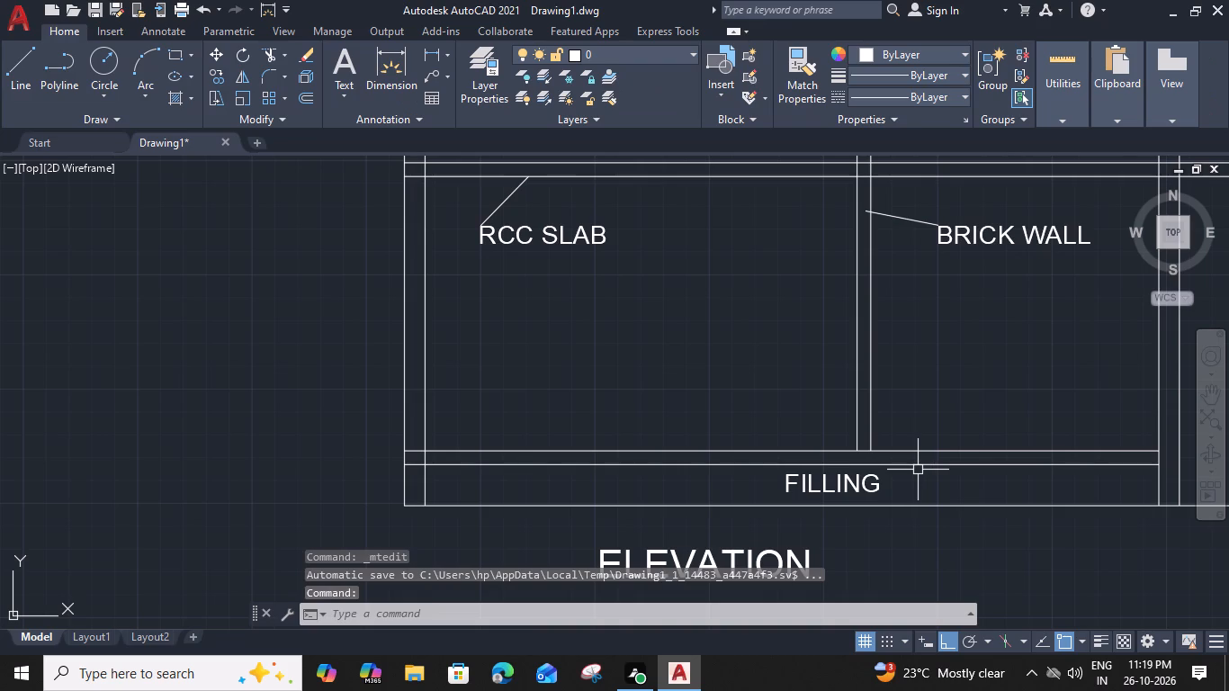
# Copy the FILLING label straight up into the parapet strip above the roof slab.
pyautogui.click(856, 472)
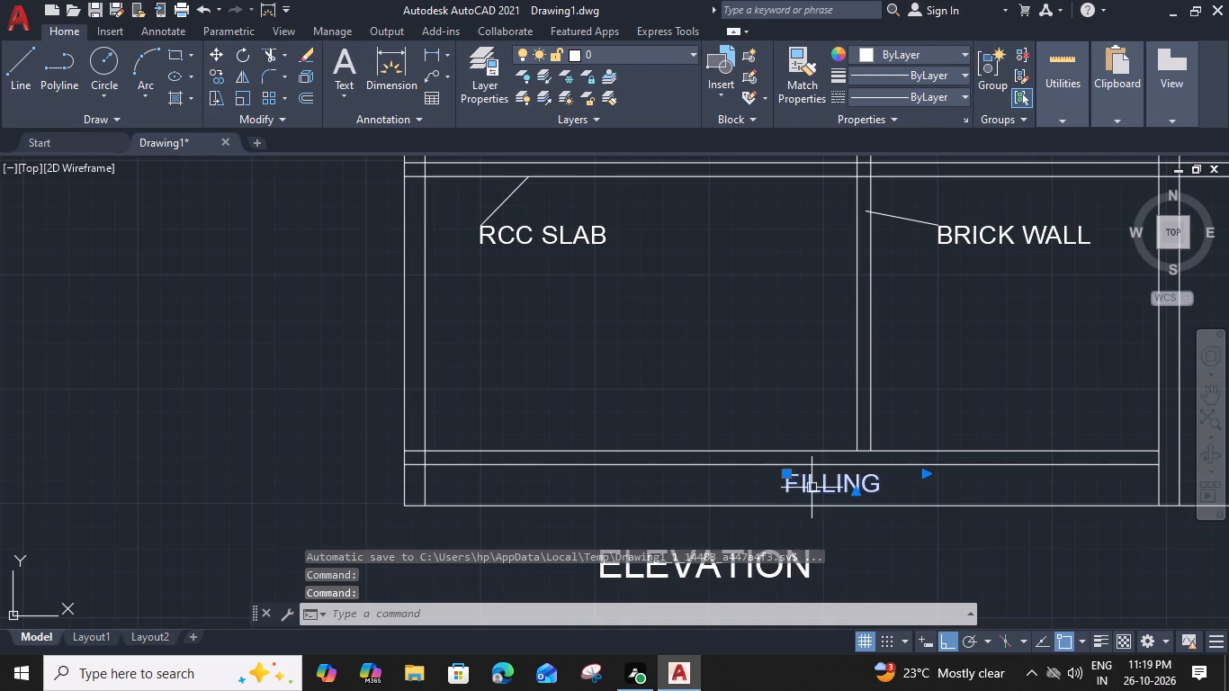
pyautogui.press('c')
pyautogui.write('O')
pyautogui.press('space')
pyautogui.click(792, 494)
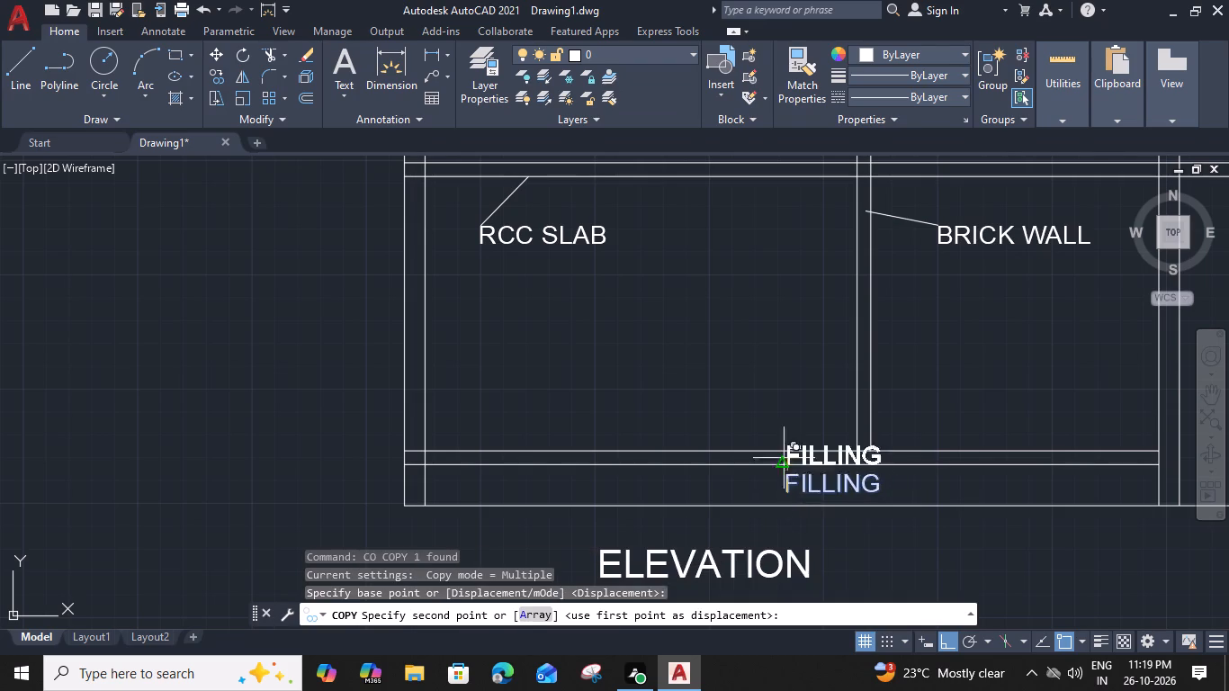
pyautogui.scroll(-2, 765, 308)
pyautogui.moveTo(765, 307); pyautogui.dragTo(757, 426, button='middle')
pyautogui.scroll(2, 752, 274)
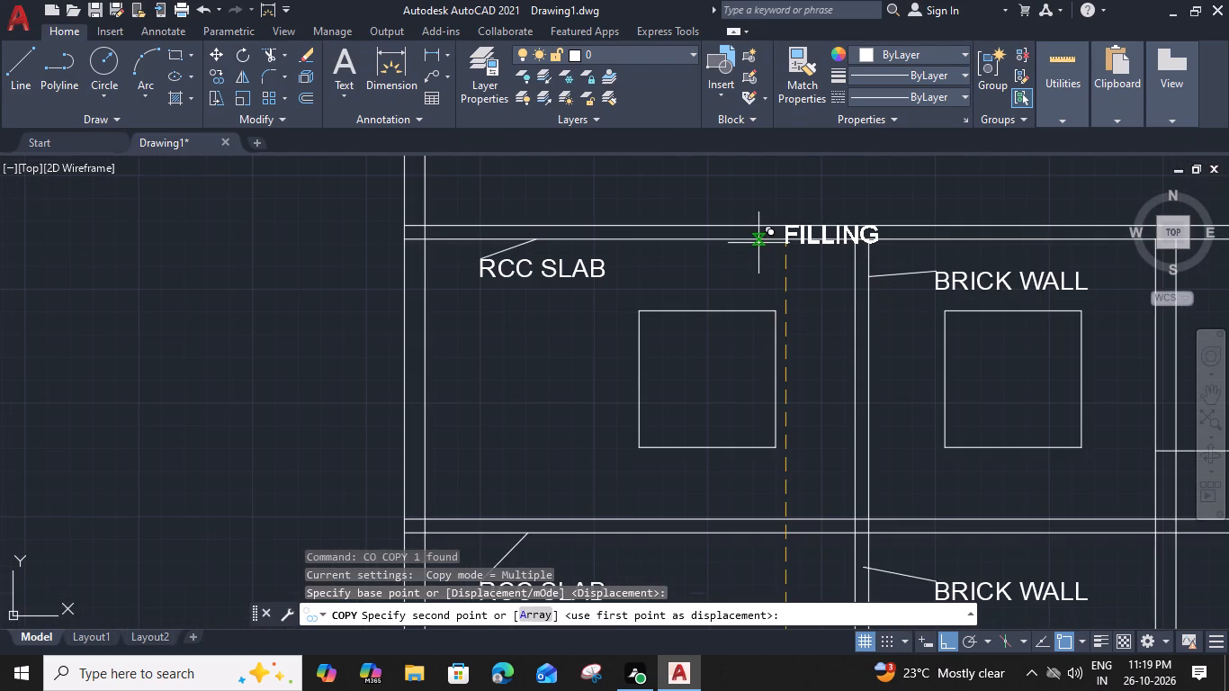
pyautogui.moveTo(760, 209); pyautogui.dragTo(756, 279, button='middle')
pyautogui.click(758, 243)
pyautogui.press('Escape')
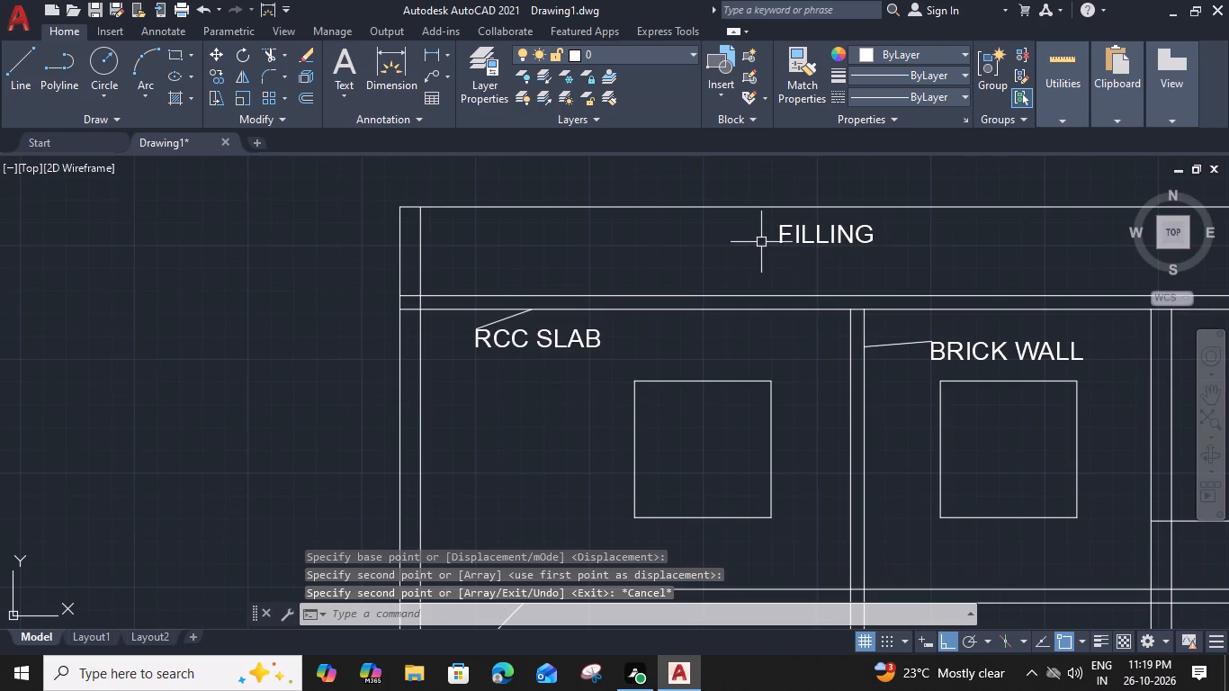
# Change the copied label in the parapet strip to PARAPET WALL and widen its text box so it fits on one line.
pyautogui.doubleClick(802, 232)
pyautogui.scroll(1, 902, 221)
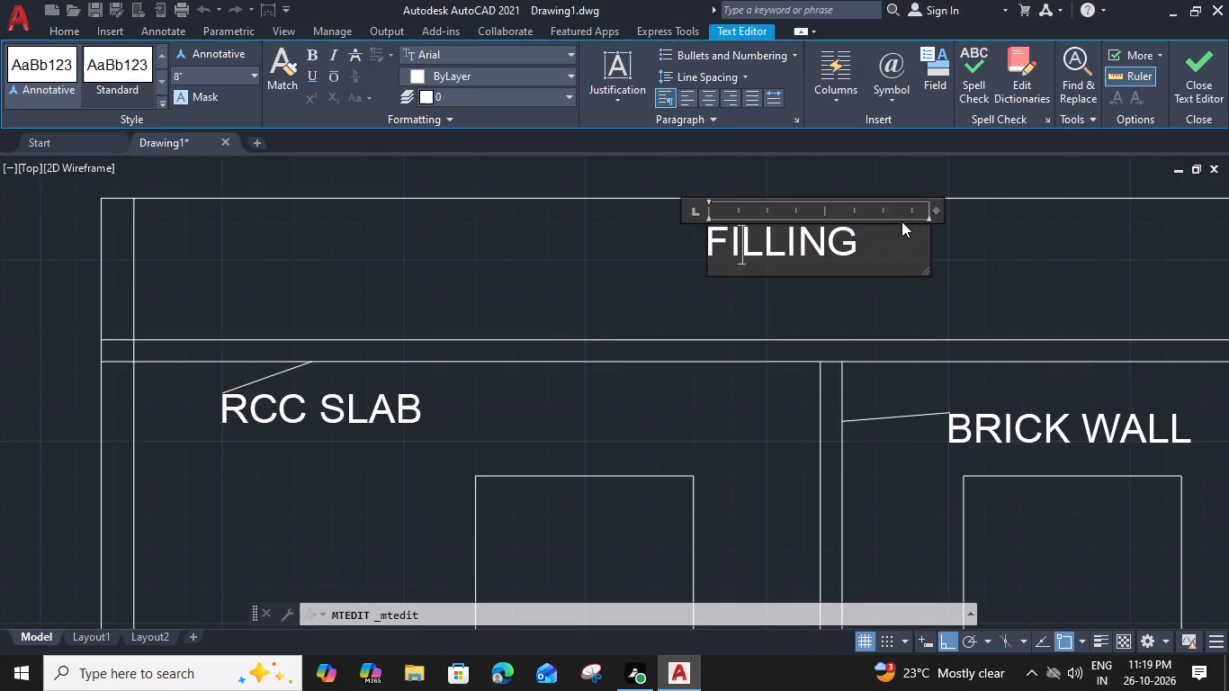
pyautogui.moveTo(896, 232); pyautogui.dragTo(705, 263)
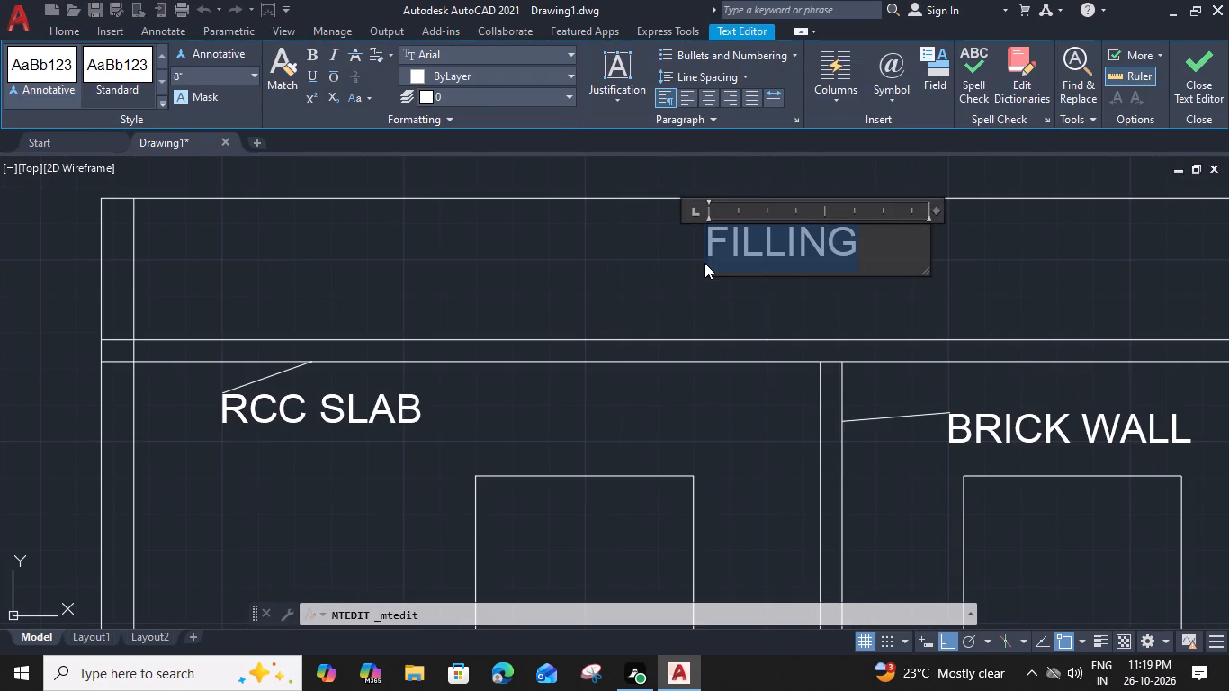
pyautogui.write('PAR')
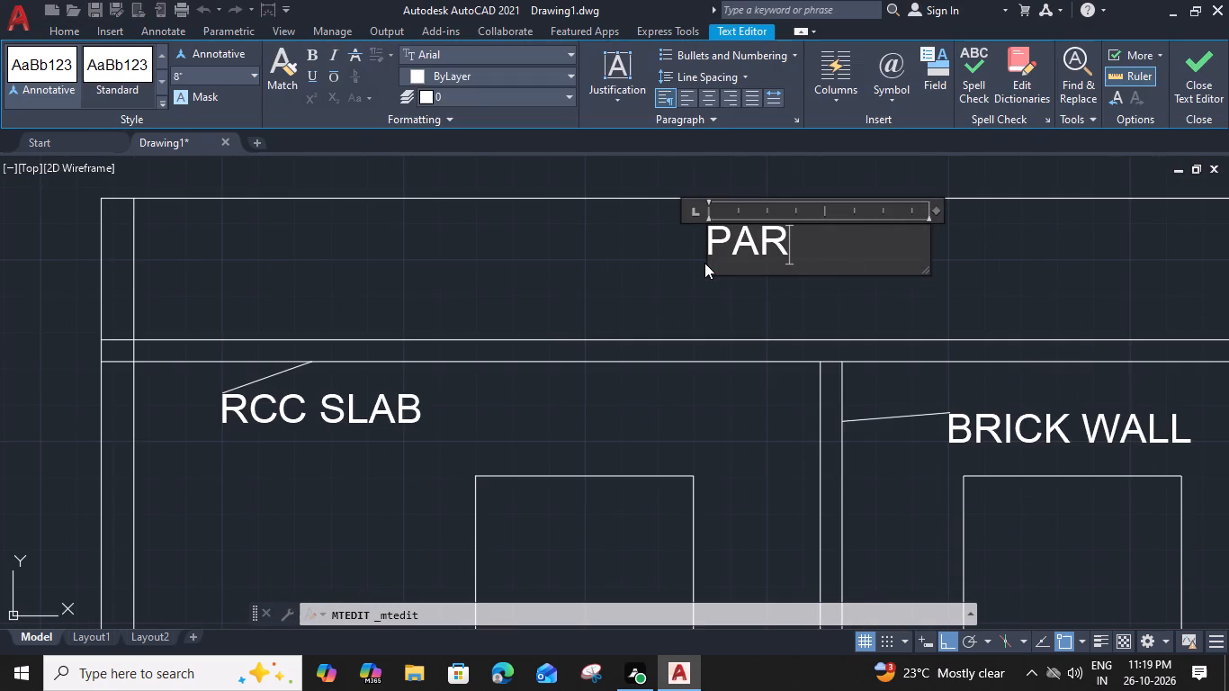
pyautogui.write('APET')
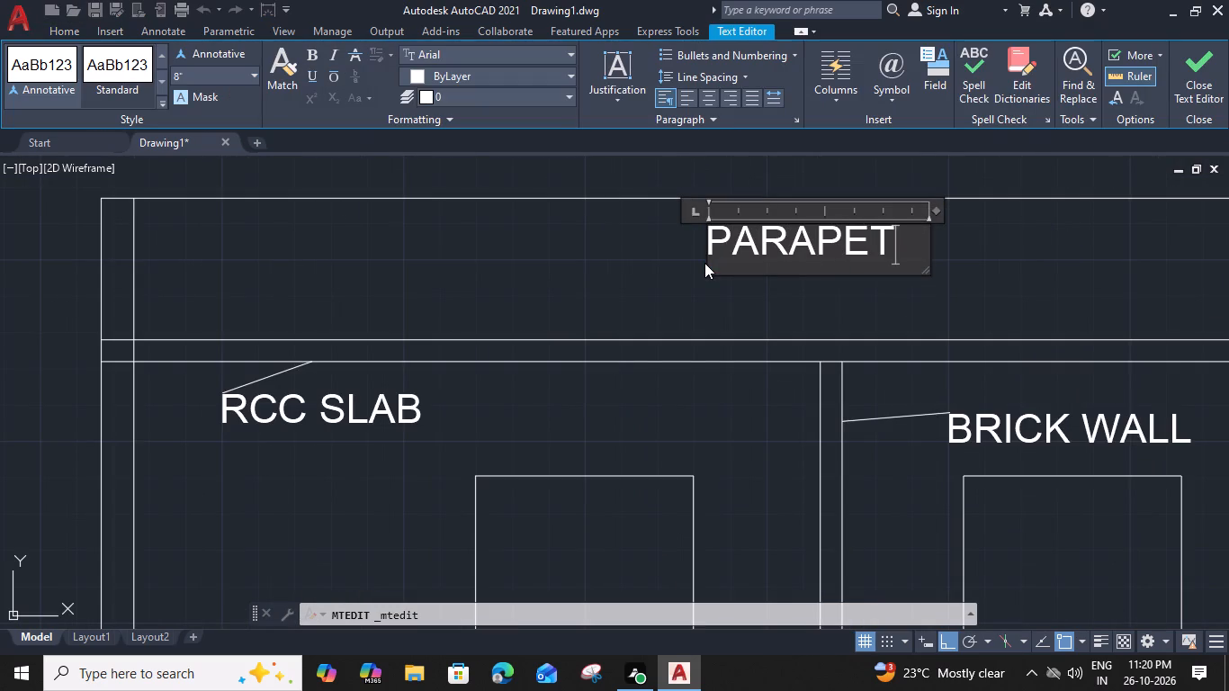
pyautogui.press('space')
pyautogui.write('WALL')
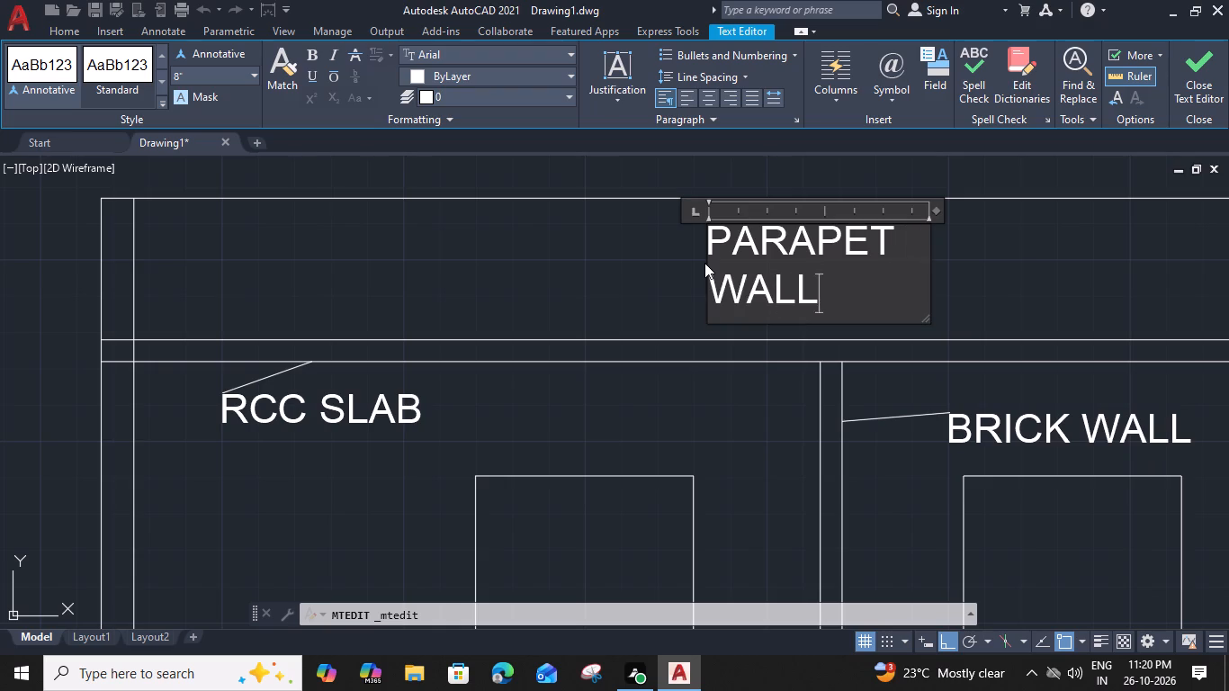
pyautogui.click(931, 211)
pyautogui.moveTo(937, 211); pyautogui.dragTo(1033, 213)
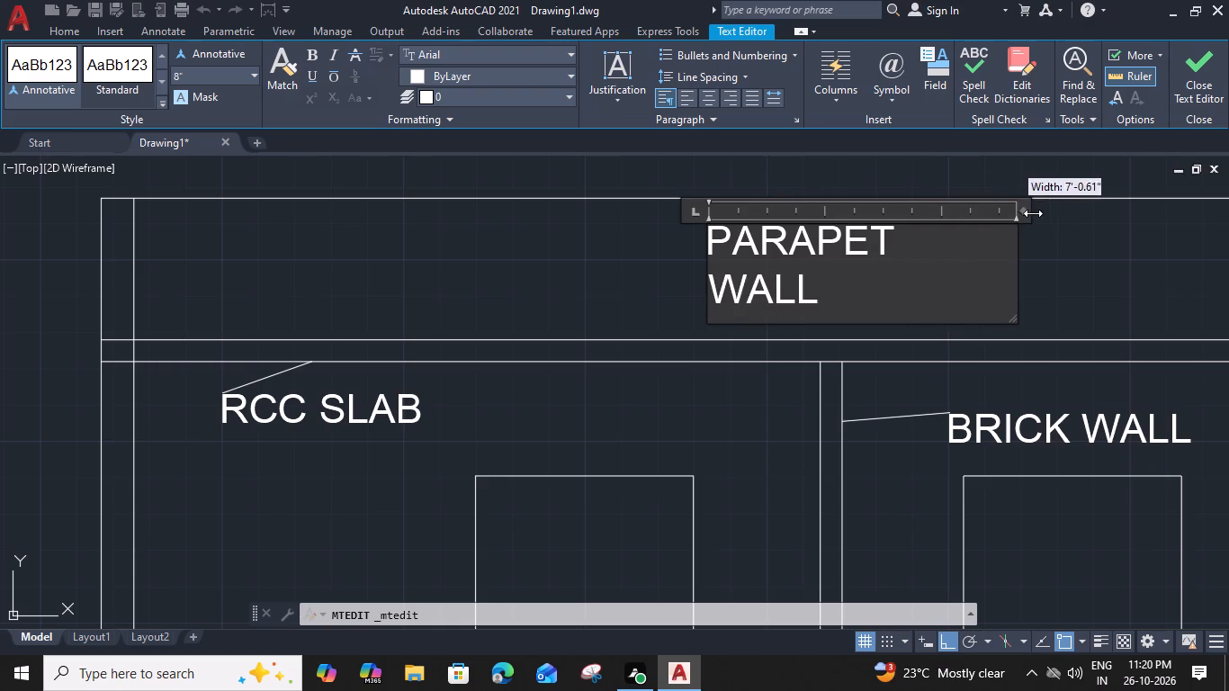
pyautogui.moveTo(1033, 213); pyautogui.dragTo(1046, 213)
pyautogui.click(938, 308)
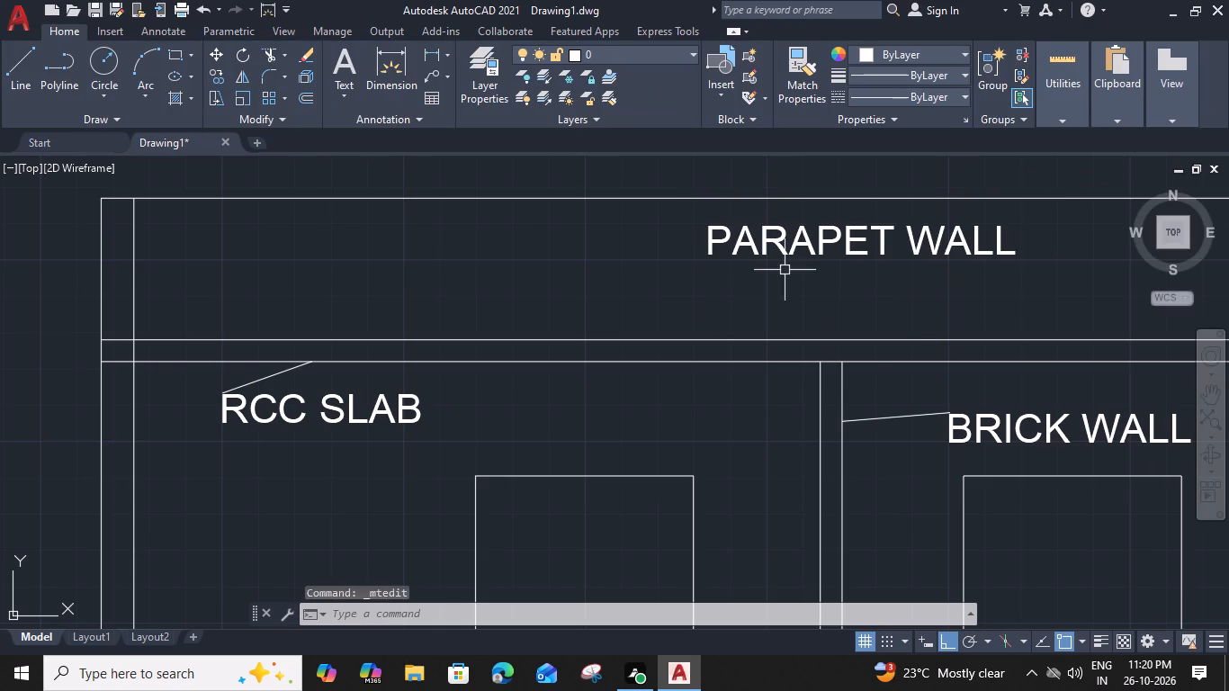
pyautogui.click(754, 254)
pyautogui.press('Escape')
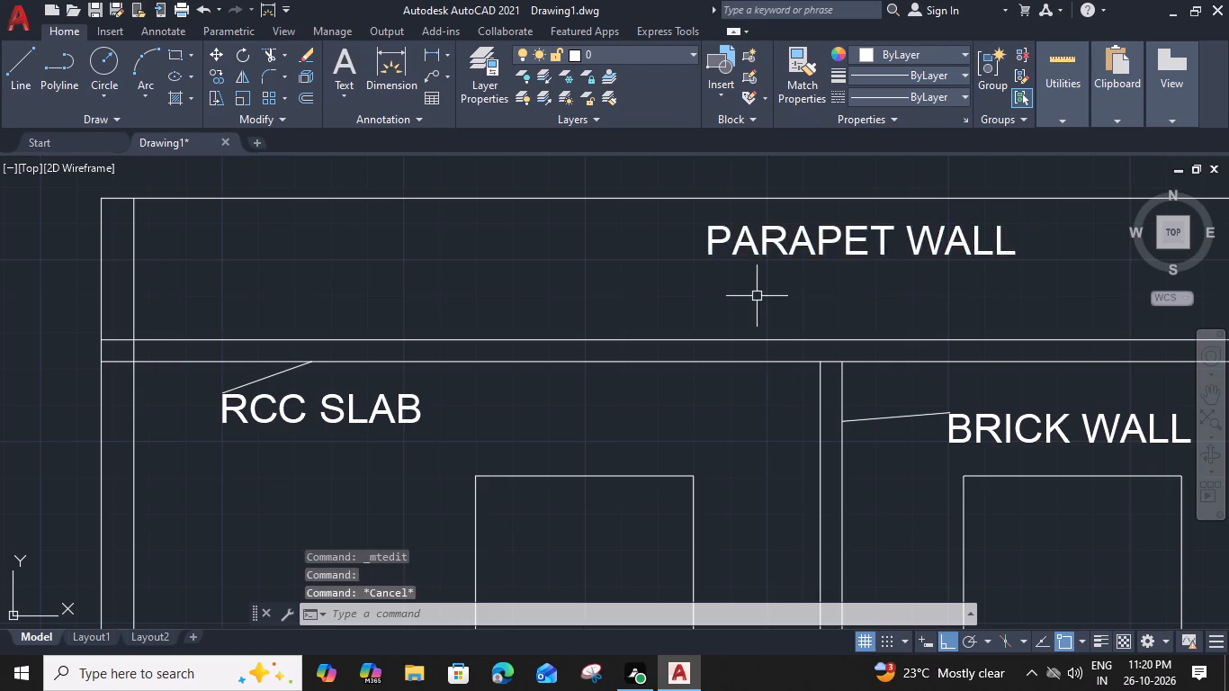
# Move the section view's ELEVATION title horizontally about 5' so it sits beneath the FILLING label.
pyautogui.scroll(-3, 757, 296)
pyautogui.moveTo(804, 439); pyautogui.dragTo(777, 423, button='middle')
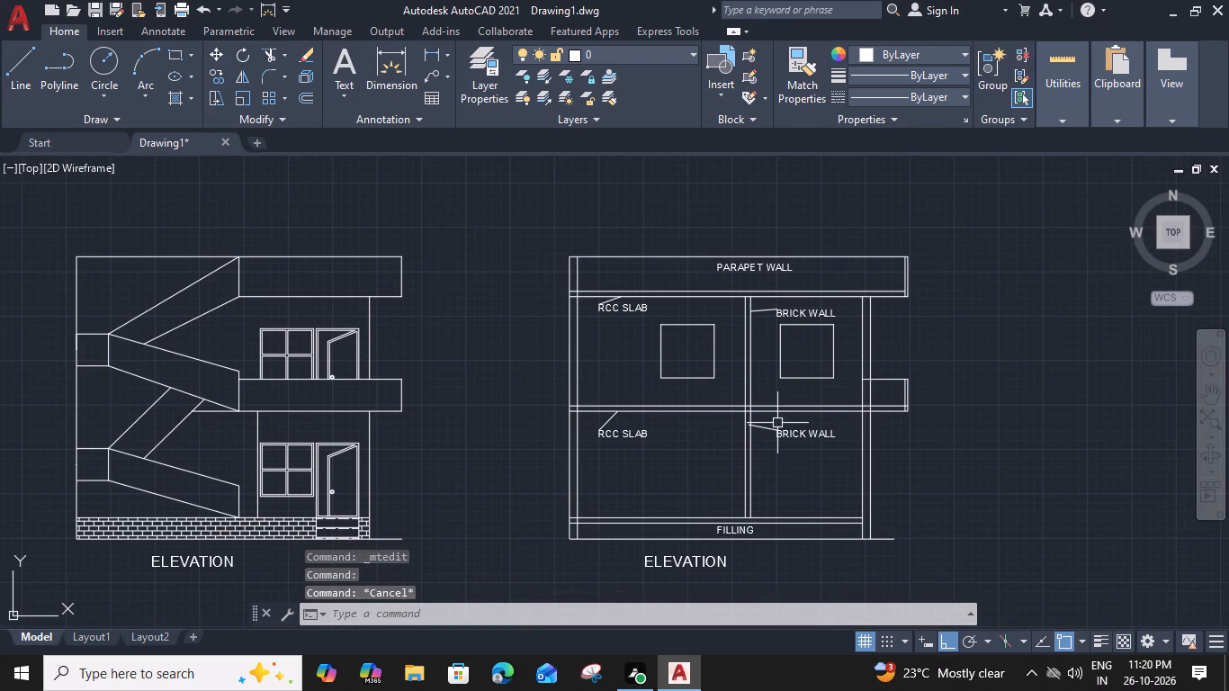
pyautogui.moveTo(761, 455); pyautogui.dragTo(722, 429, button='middle')
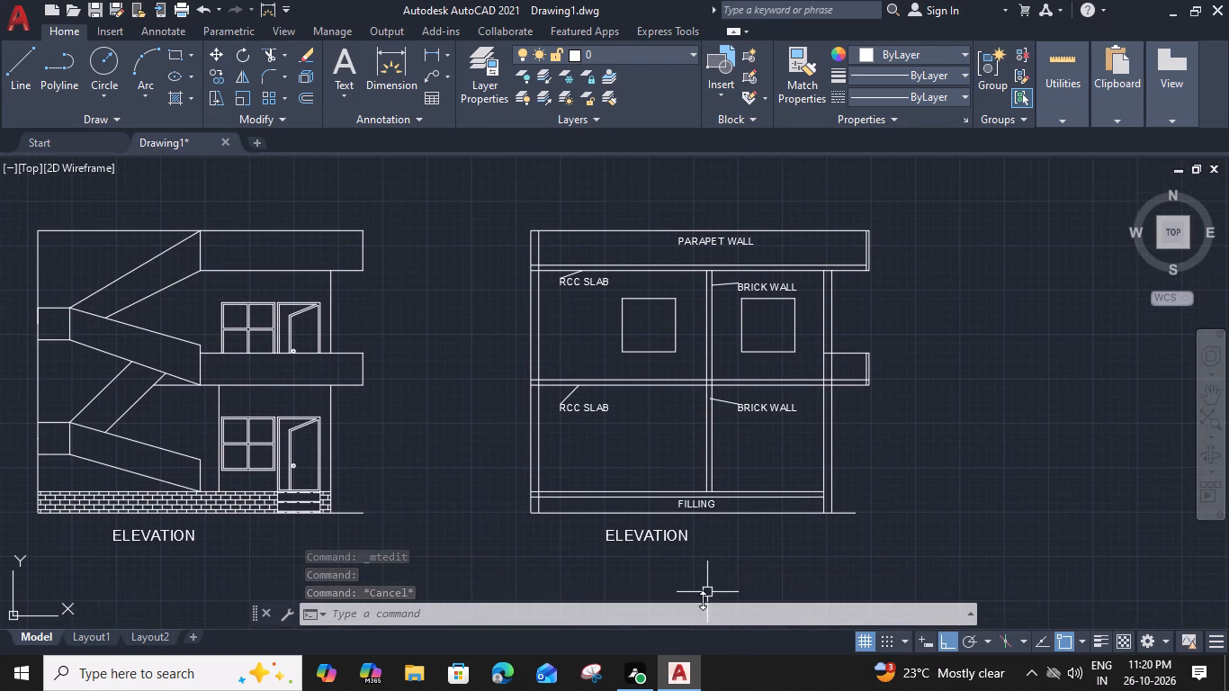
pyautogui.moveTo(658, 525); pyautogui.dragTo(642, 492, button='middle')
pyautogui.scroll(1, 656, 556)
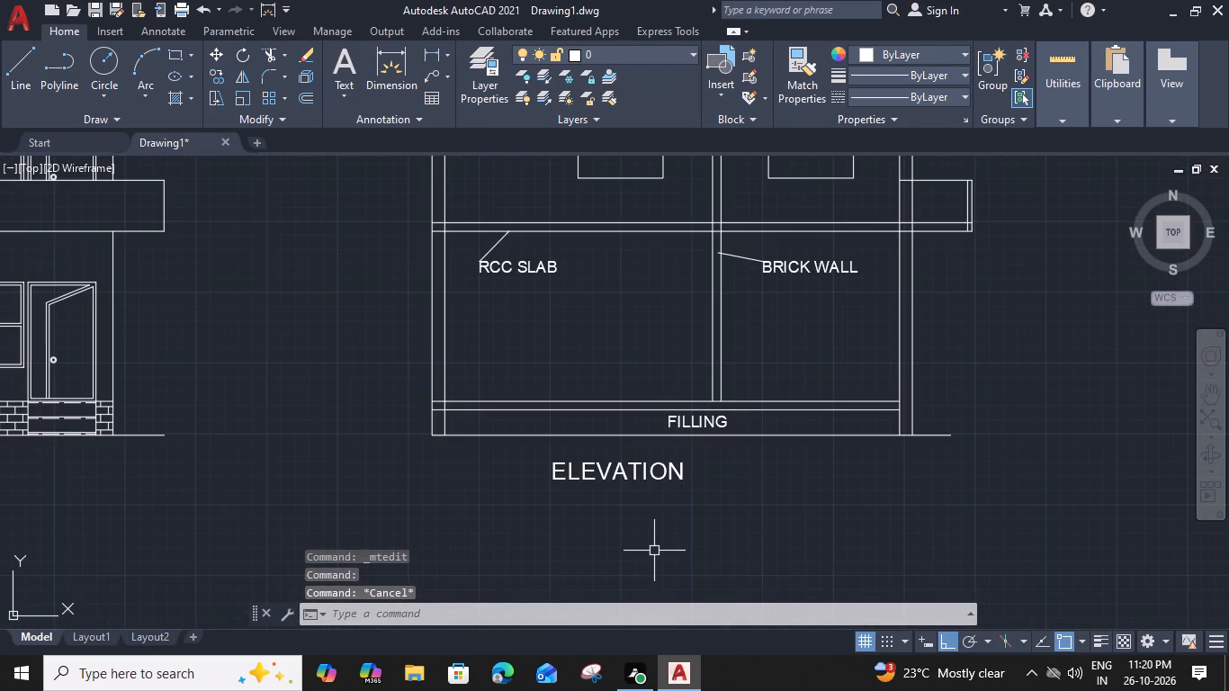
pyautogui.click(654, 474)
pyautogui.press('m')
pyautogui.press('space')
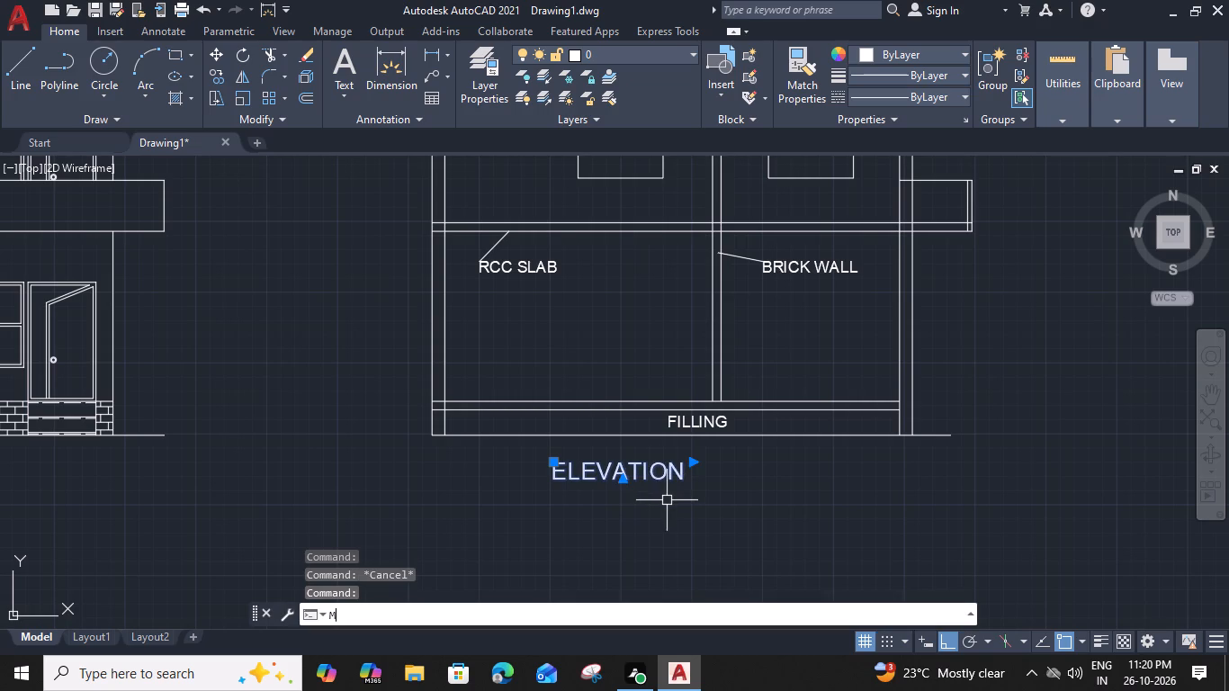
pyautogui.click(690, 481)
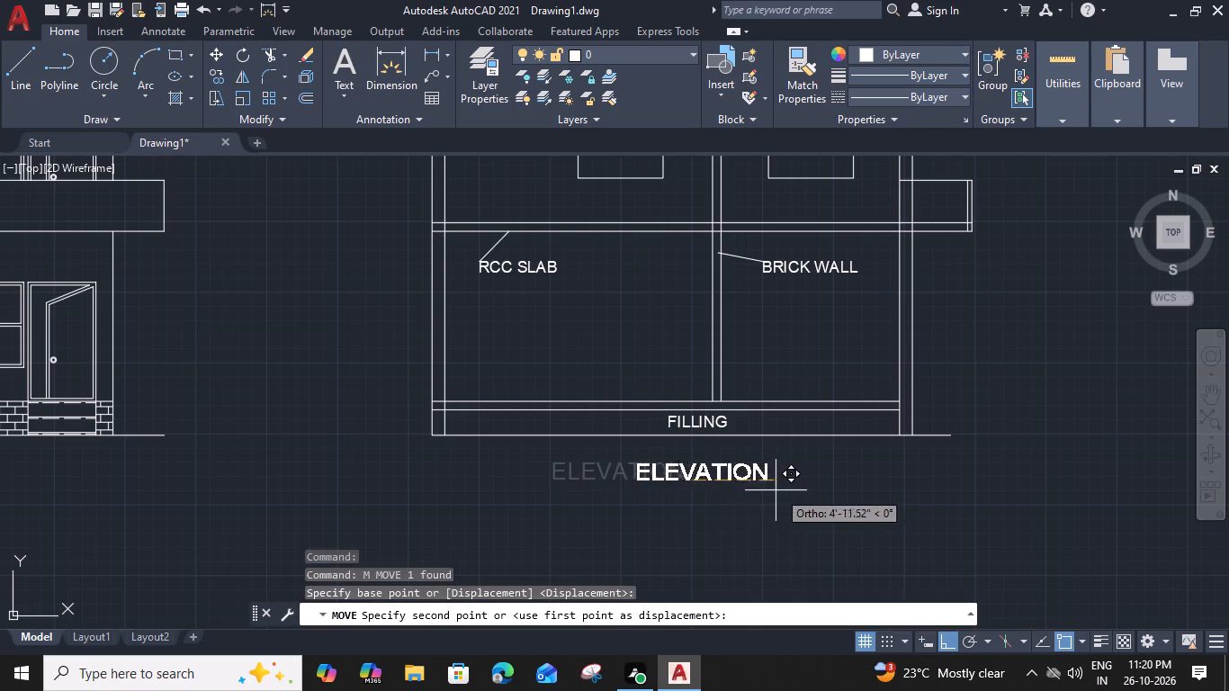
pyautogui.click(780, 491)
# Change the section view's ELEVATION title text to SECTION-AA.
pyautogui.doubleClick(733, 478)
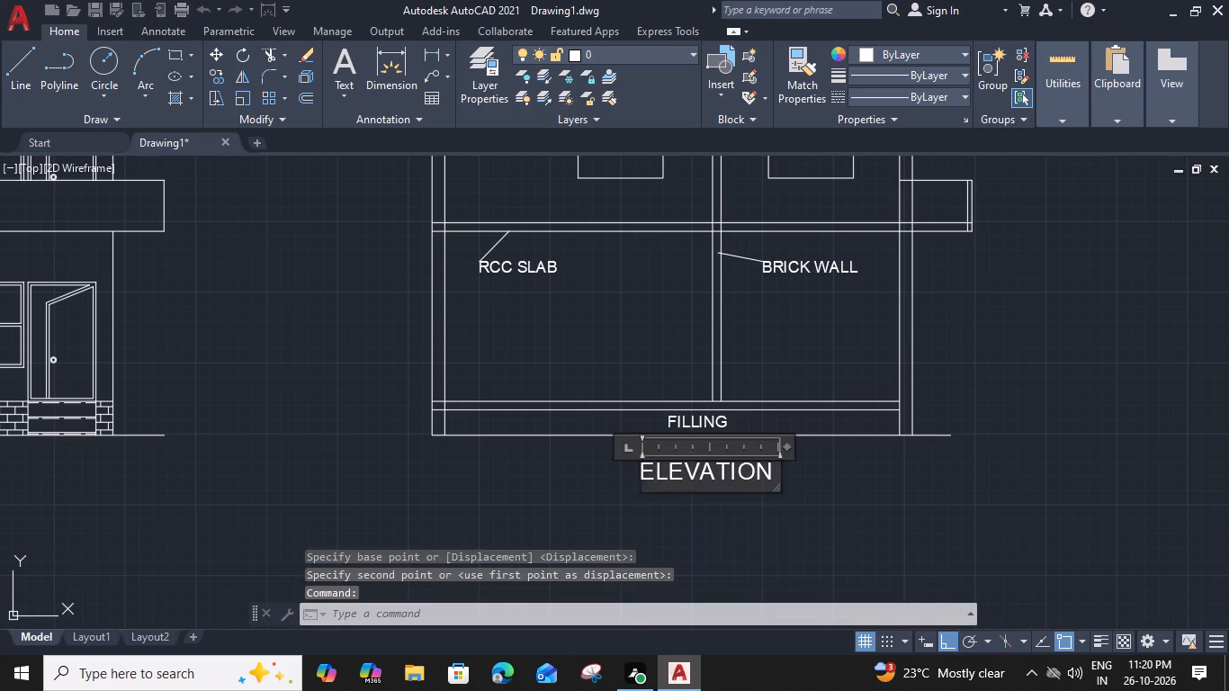
pyautogui.moveTo(780, 474); pyautogui.dragTo(796, 482)
pyautogui.moveTo(781, 472); pyautogui.dragTo(616, 500)
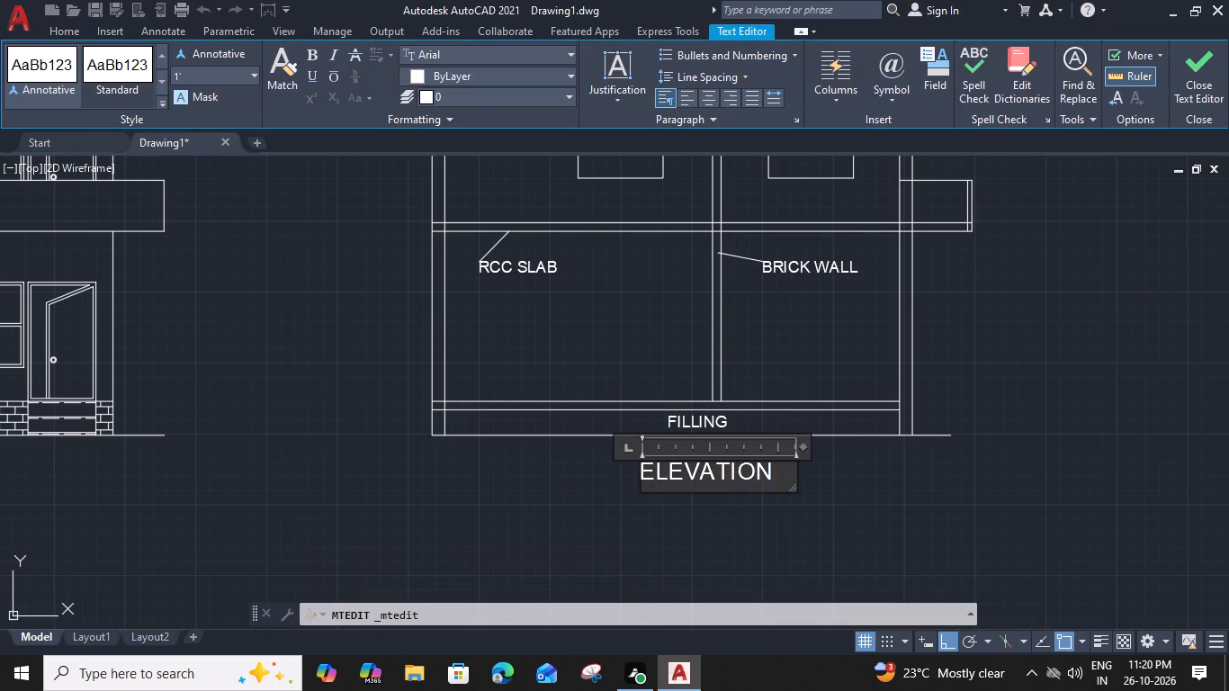
pyautogui.moveTo(616, 500); pyautogui.dragTo(614, 500)
pyautogui.write('SECTION')
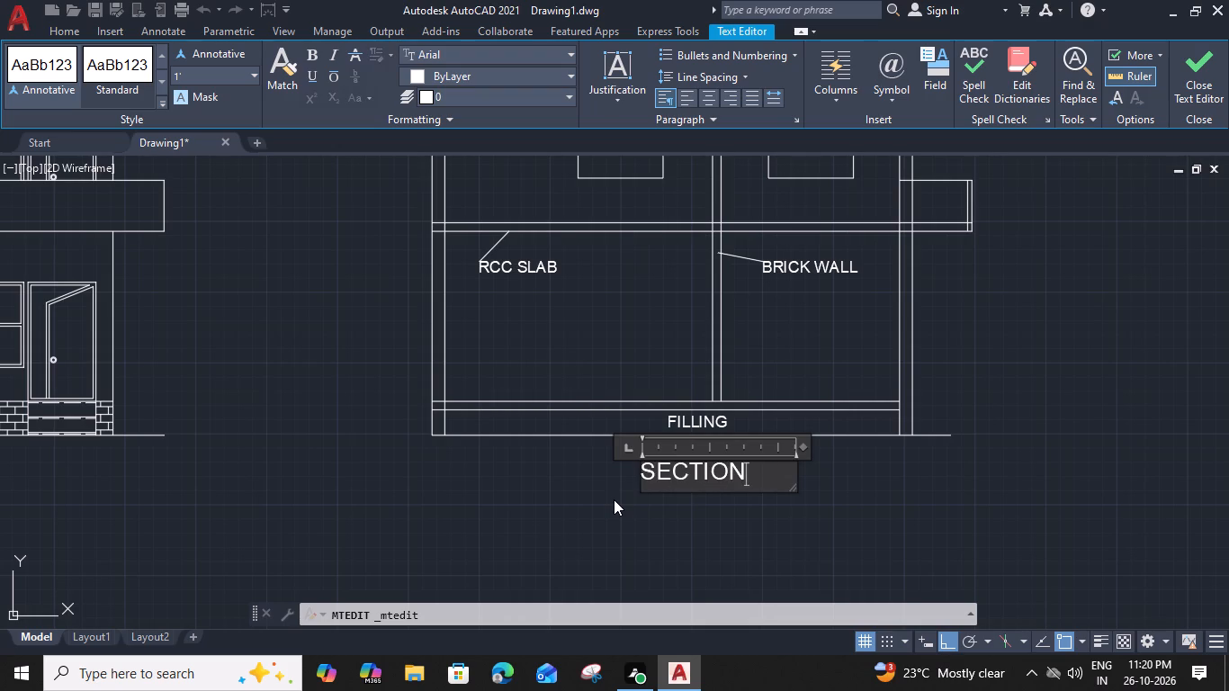
pyautogui.write('-AA')
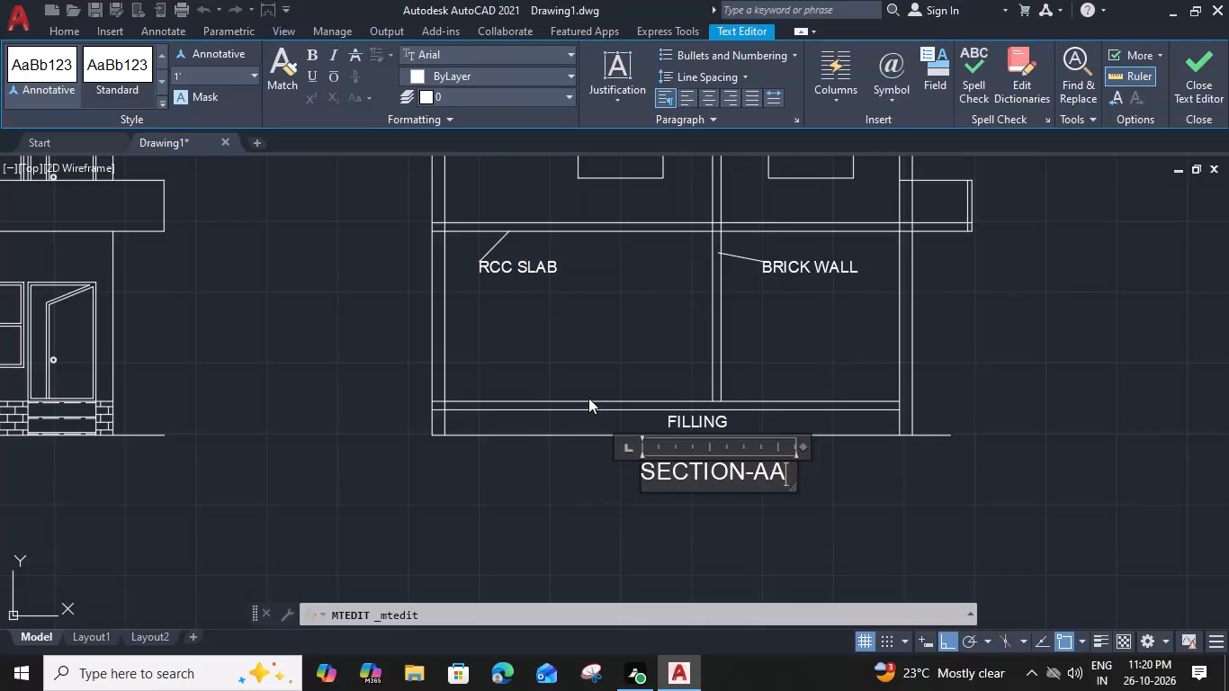
pyautogui.click(612, 492)
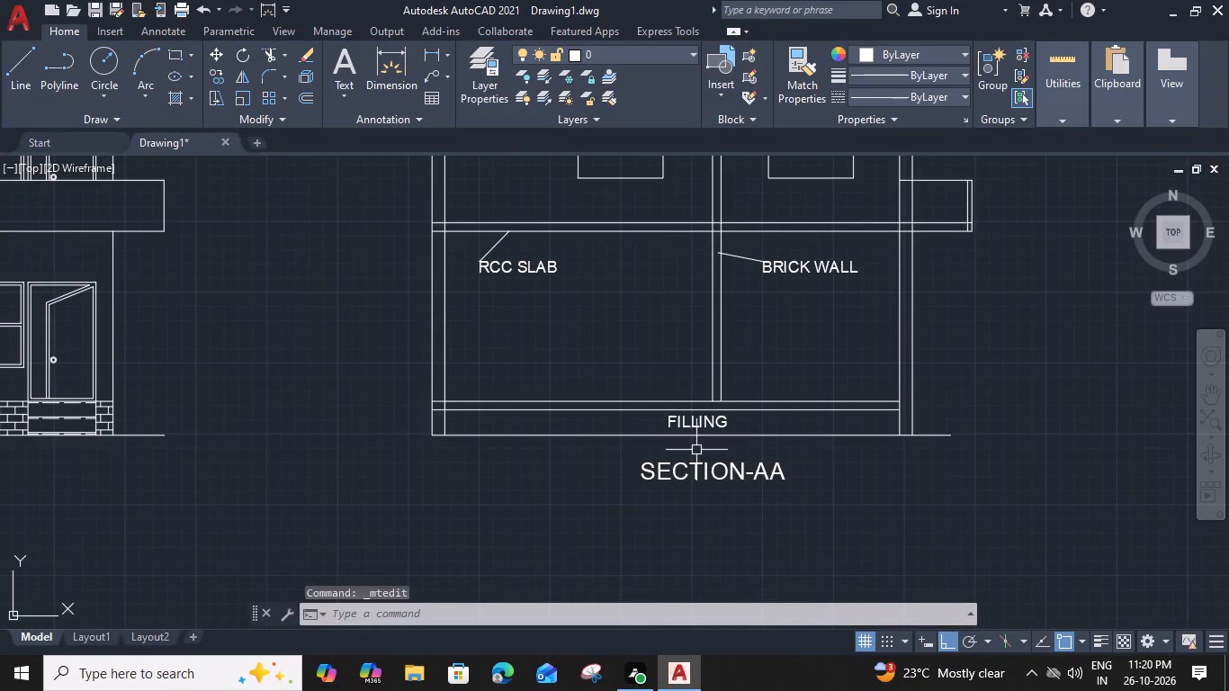
# Copy the FILLING label horizontally to just outside the section's left outer wall at plinth level.
pyautogui.click(687, 425)
pyautogui.press('c')
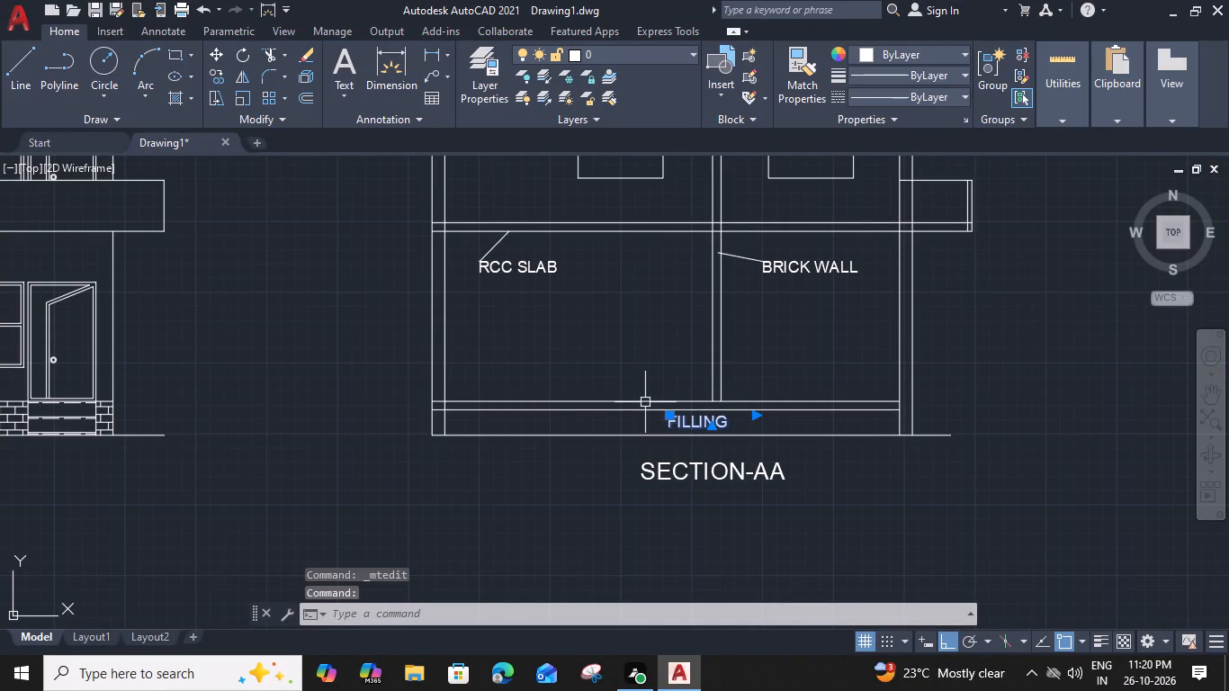
pyautogui.write('O')
pyautogui.press('space')
pyautogui.click(665, 431)
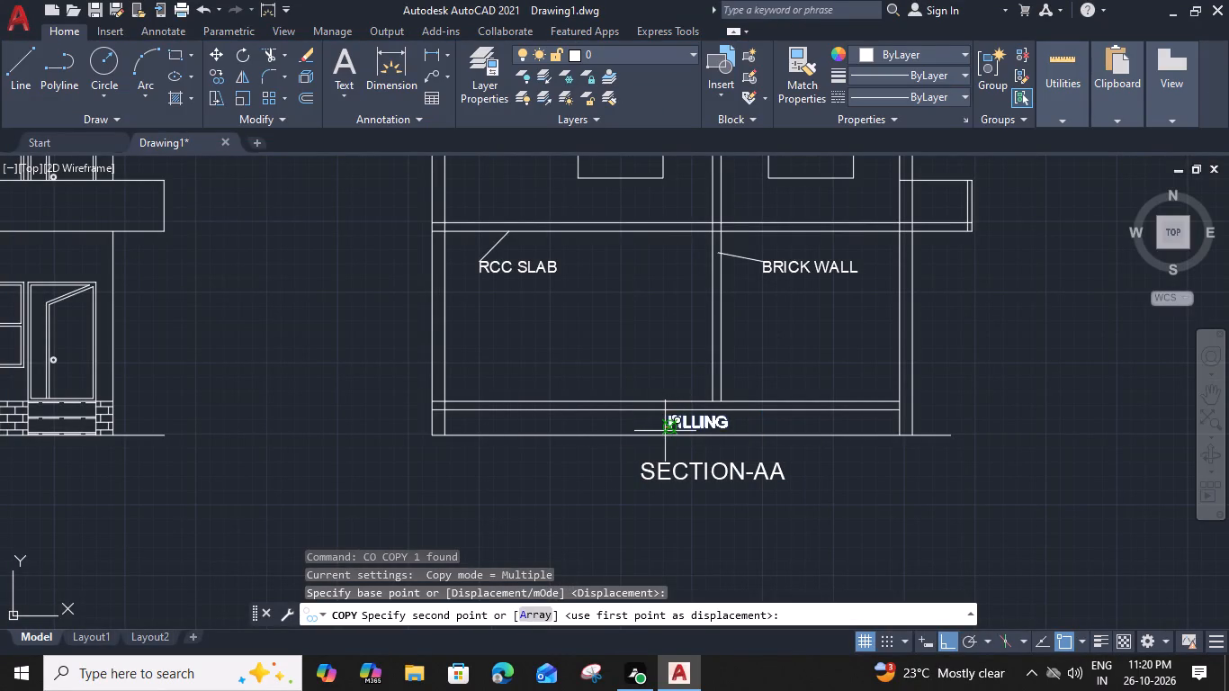
pyautogui.click(363, 444)
pyautogui.press('Escape')
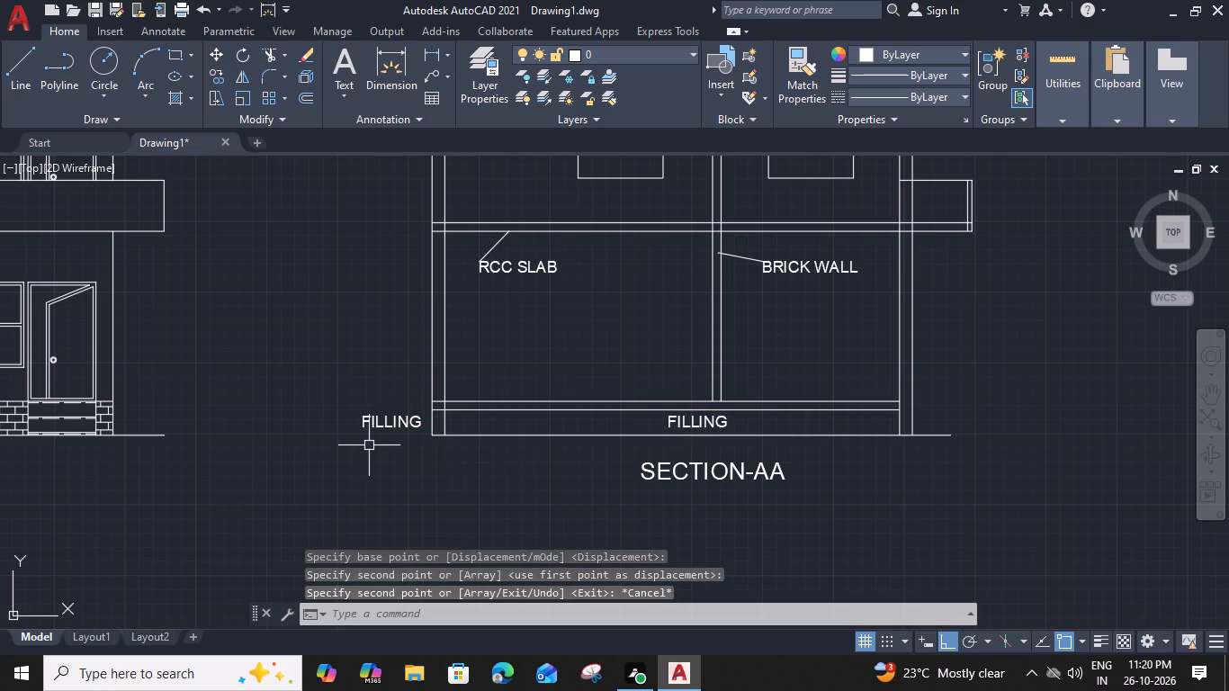
# Shorten the copied FILLING label outside the wall to the letter G and narrow its text box to fit.
pyautogui.doubleClick(381, 424)
pyautogui.scroll(3, 381, 423)
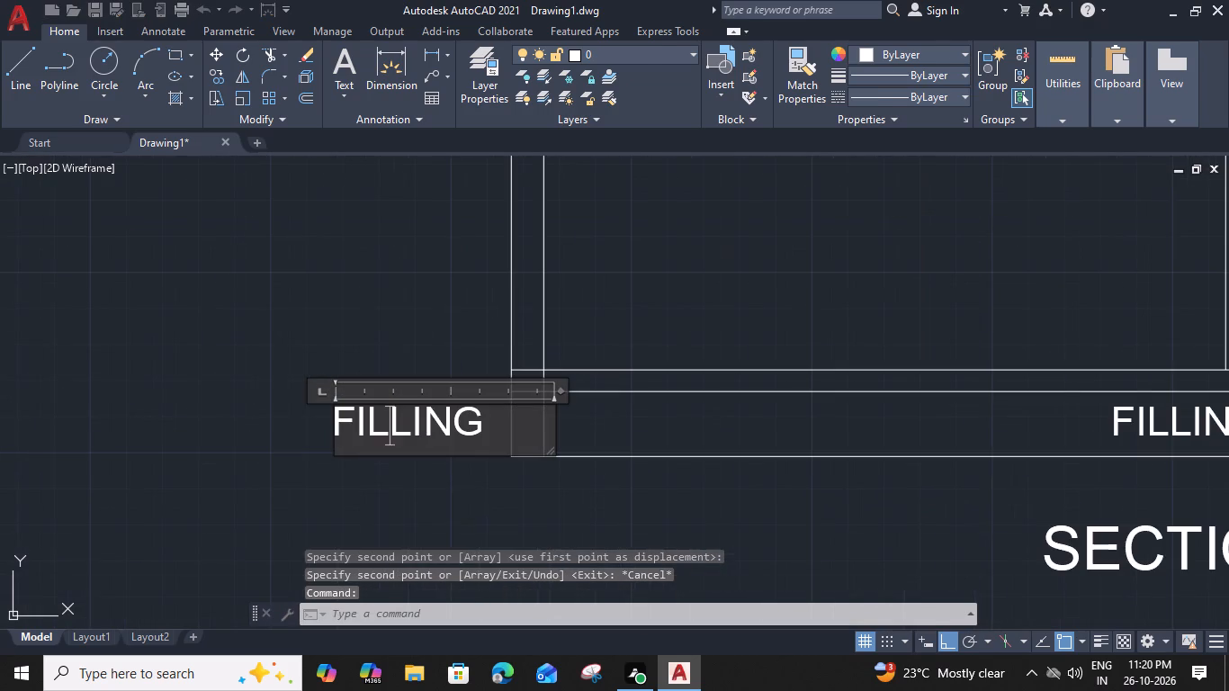
pyautogui.moveTo(452, 424); pyautogui.dragTo(310, 428)
pyautogui.press('BackSpace')
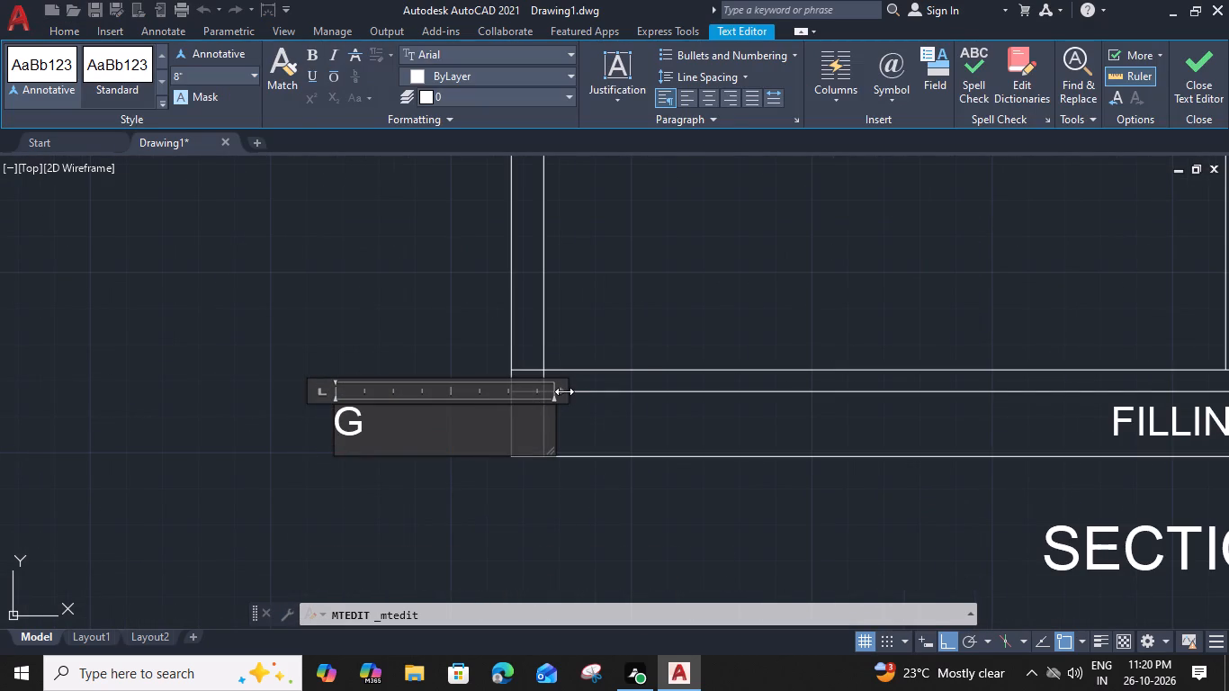
pyautogui.moveTo(564, 391); pyautogui.dragTo(374, 408)
pyautogui.click(412, 481)
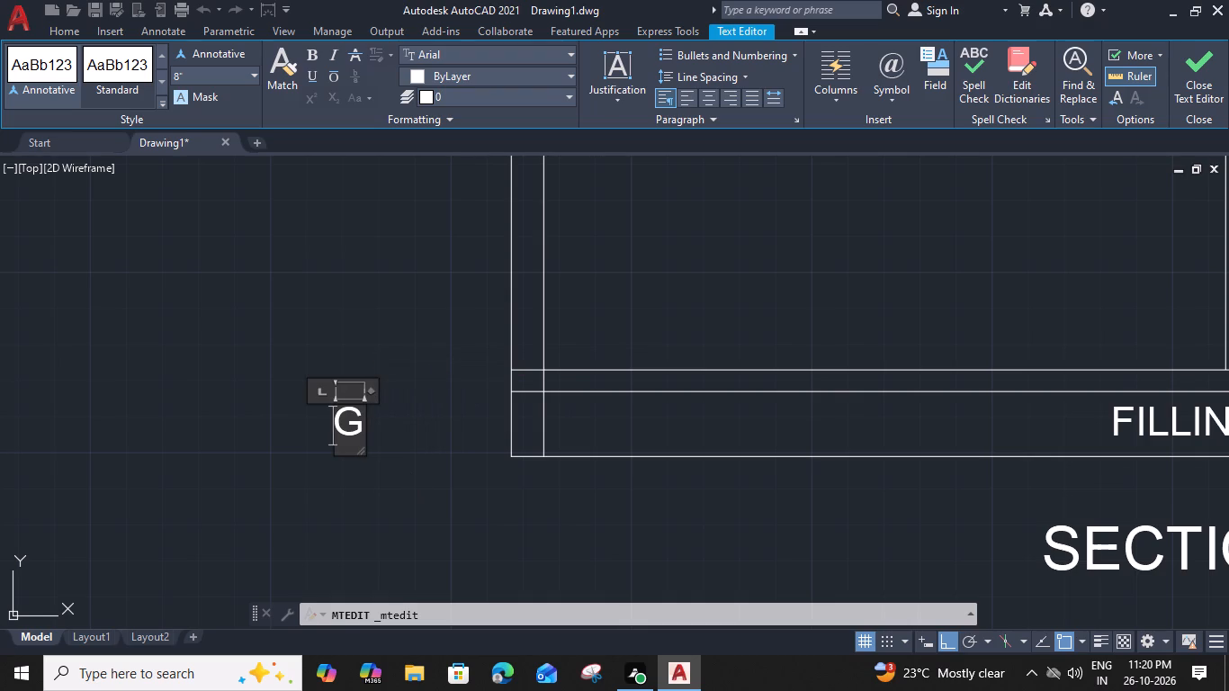
# Move the G label horizontally about 3' toward the section, placing it just beside the left outer wall at plinth level.
pyautogui.click(359, 433)
pyautogui.press('m')
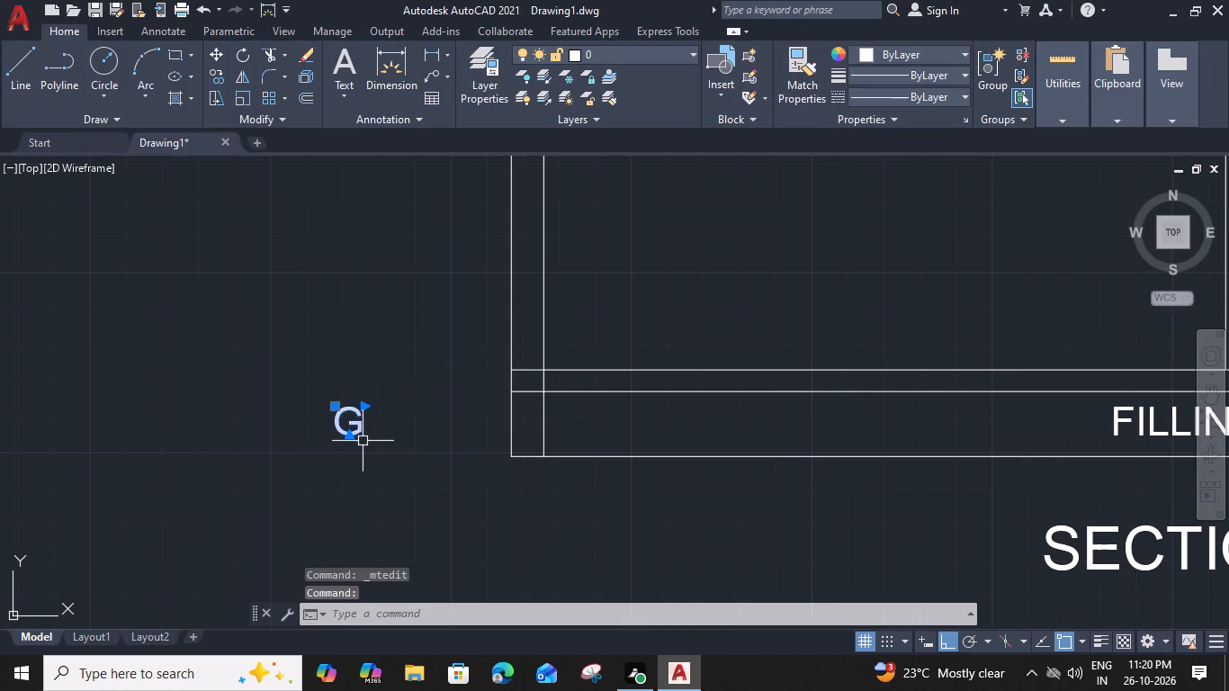
pyautogui.press('space')
pyautogui.click(366, 440)
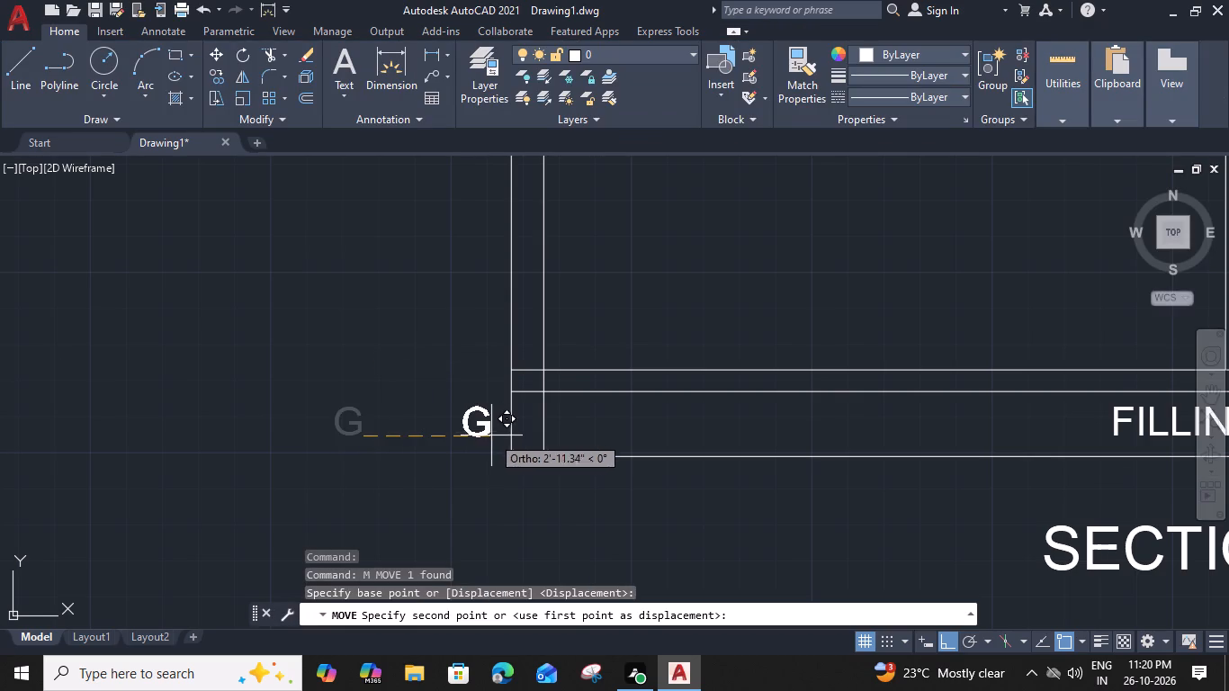
pyautogui.click(491, 435)
# Copy the G label horizontally to just outside the section's right outer wall, above the ground line.
pyautogui.click(484, 429)
pyautogui.press('c')
pyautogui.write('O')
pyautogui.press('space')
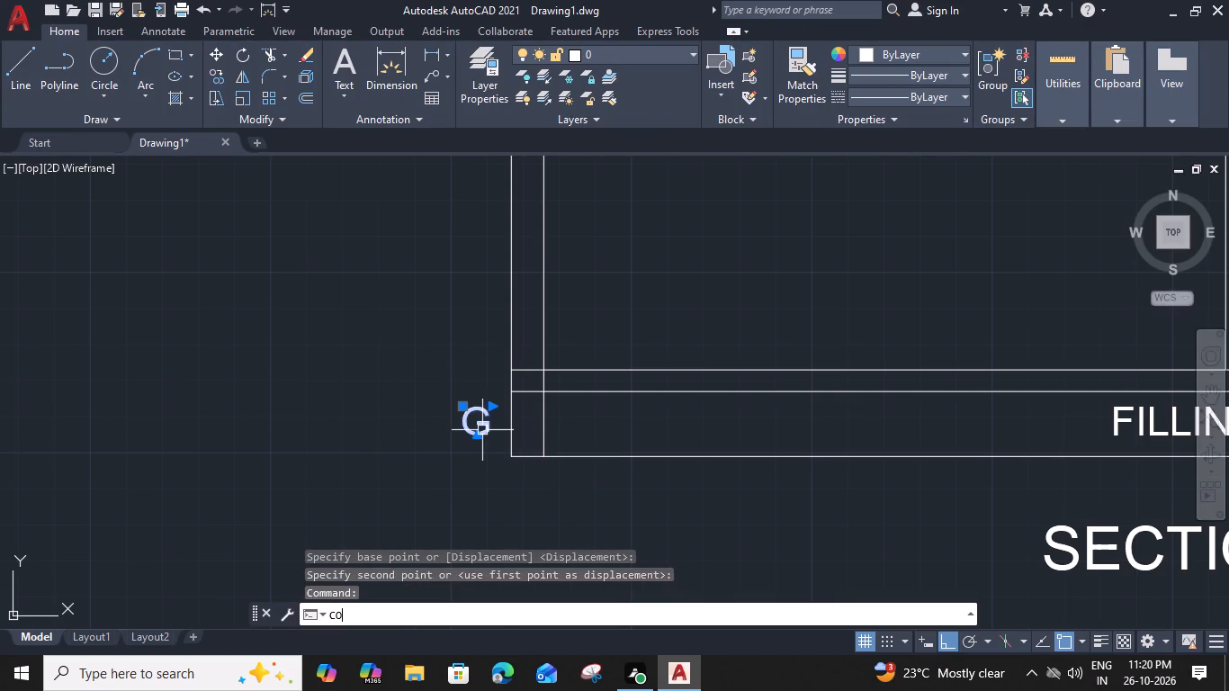
pyautogui.click(490, 436)
pyautogui.scroll(-2, 653, 451)
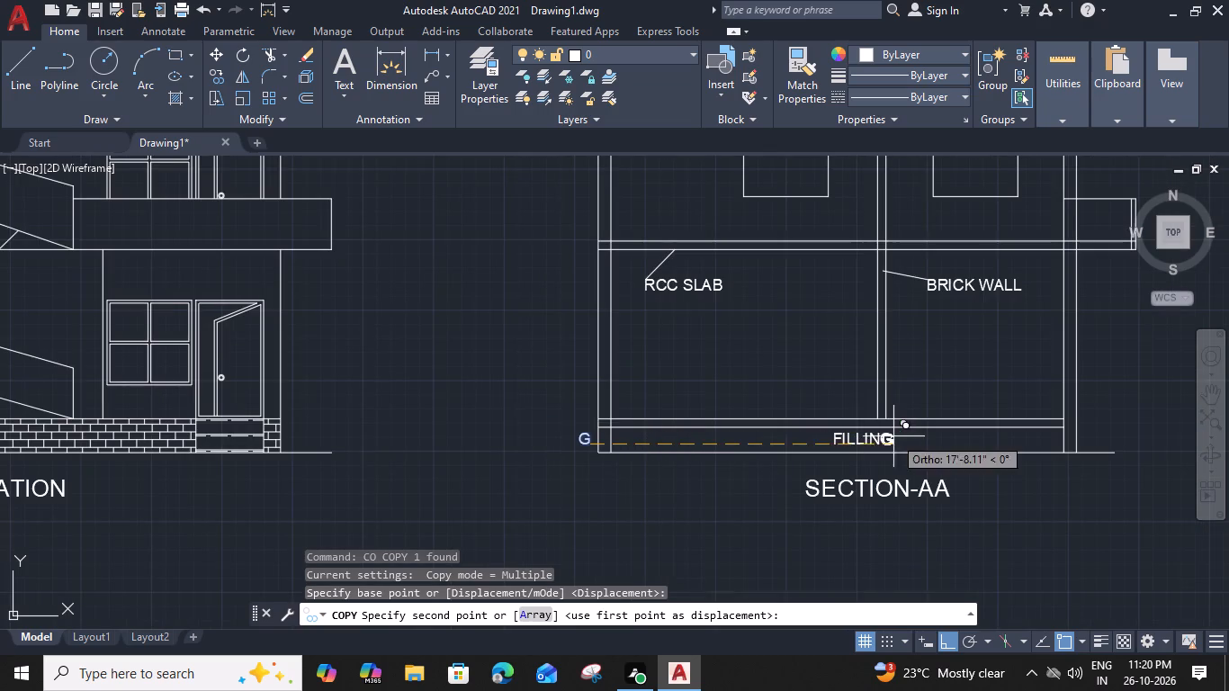
pyautogui.moveTo(988, 432); pyautogui.dragTo(757, 464, button='middle')
pyautogui.scroll(2, 867, 473)
pyautogui.click(871, 482)
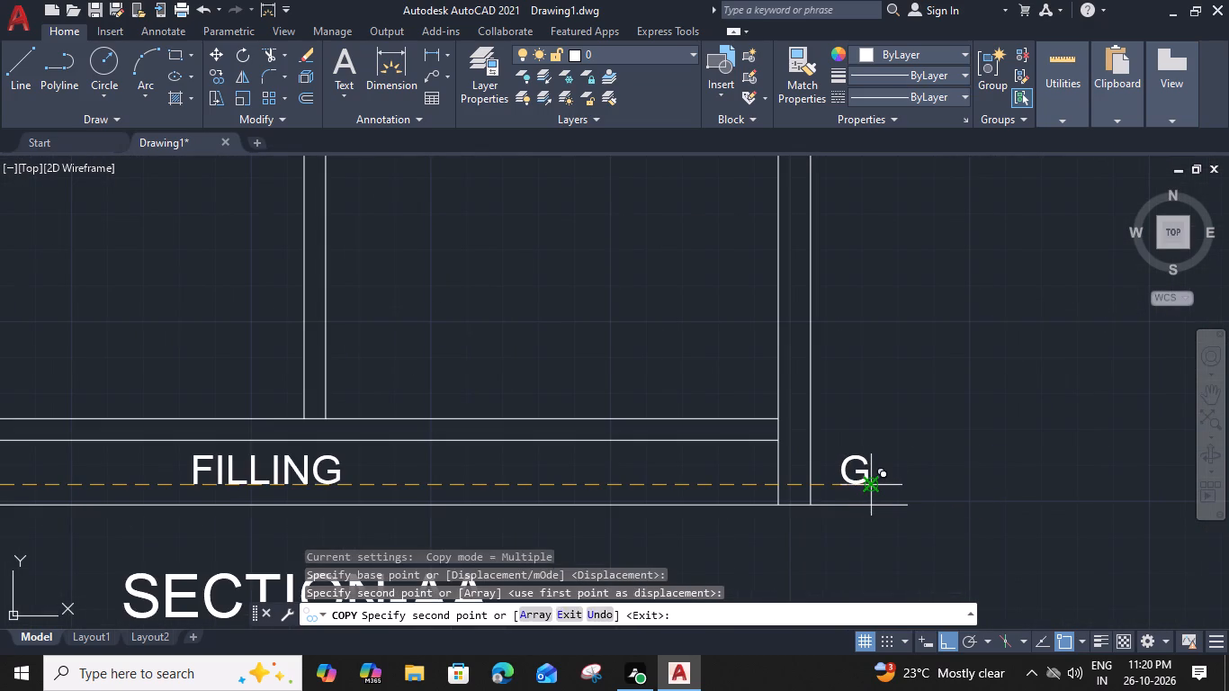
pyautogui.press('Escape')
# Change the copied label beside the right outer wall to the letter L.
pyautogui.doubleClick(863, 479)
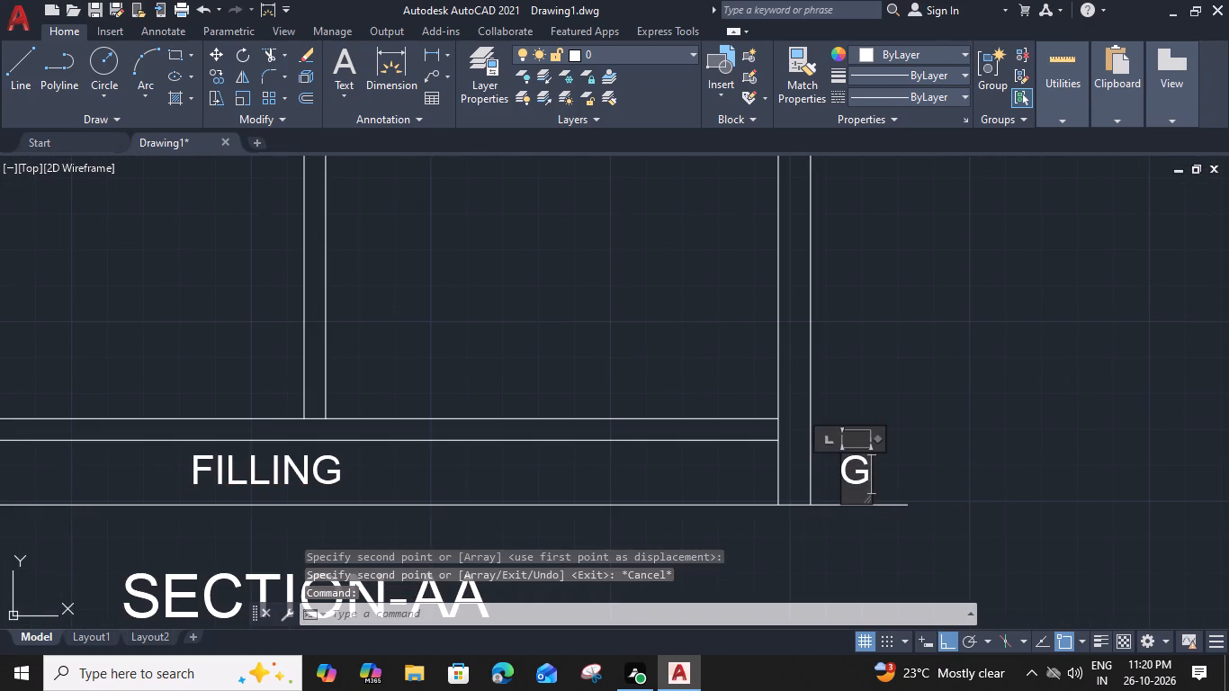
pyautogui.moveTo(865, 482); pyautogui.dragTo(850, 480)
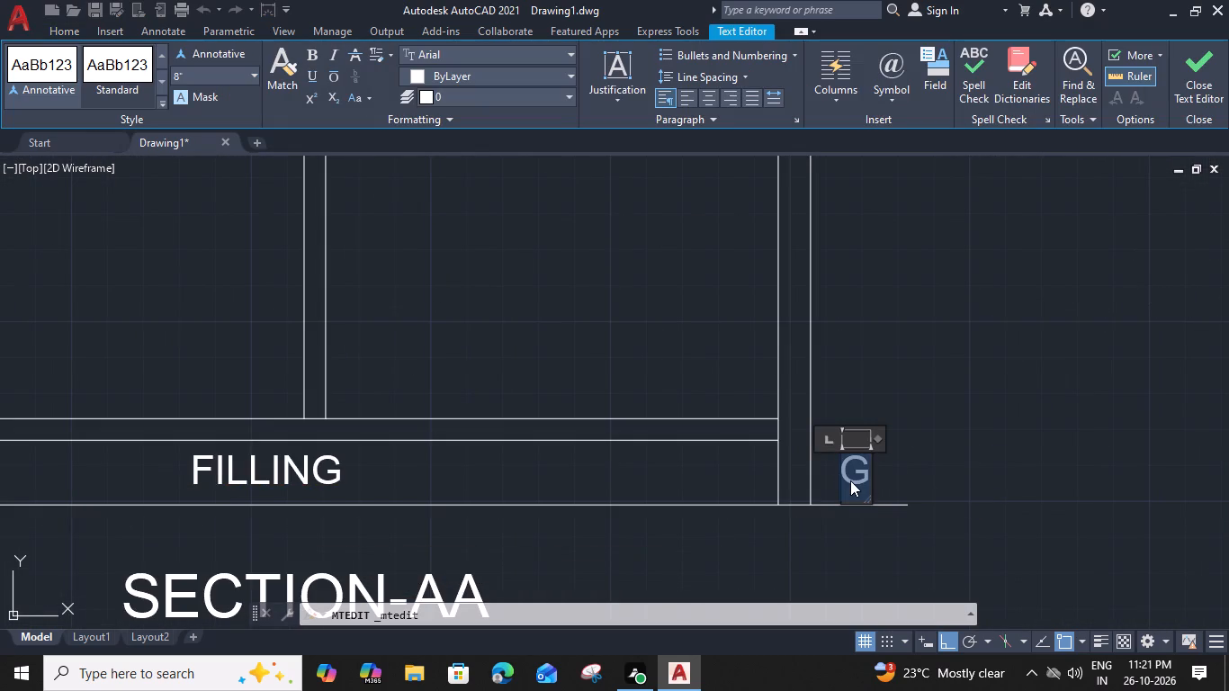
pyautogui.press('l')
pyautogui.click(961, 477)
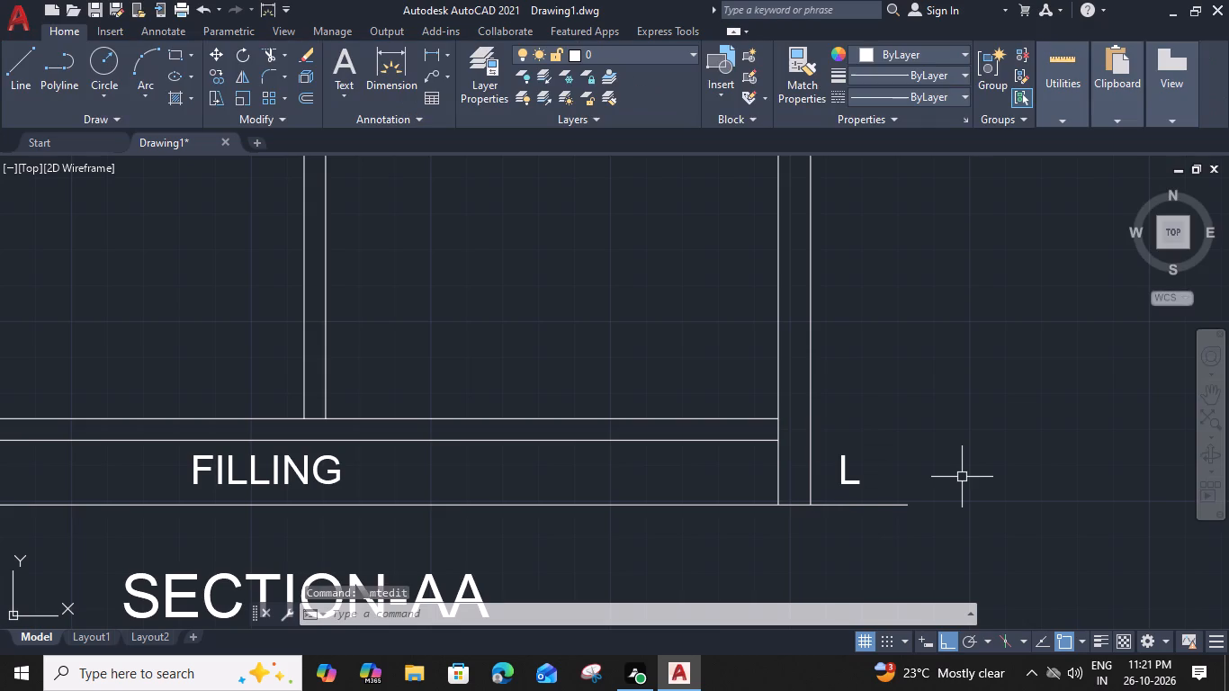
# Examine the labelled section together with the elevation and floor plans.
pyautogui.scroll(-2, 951, 485)
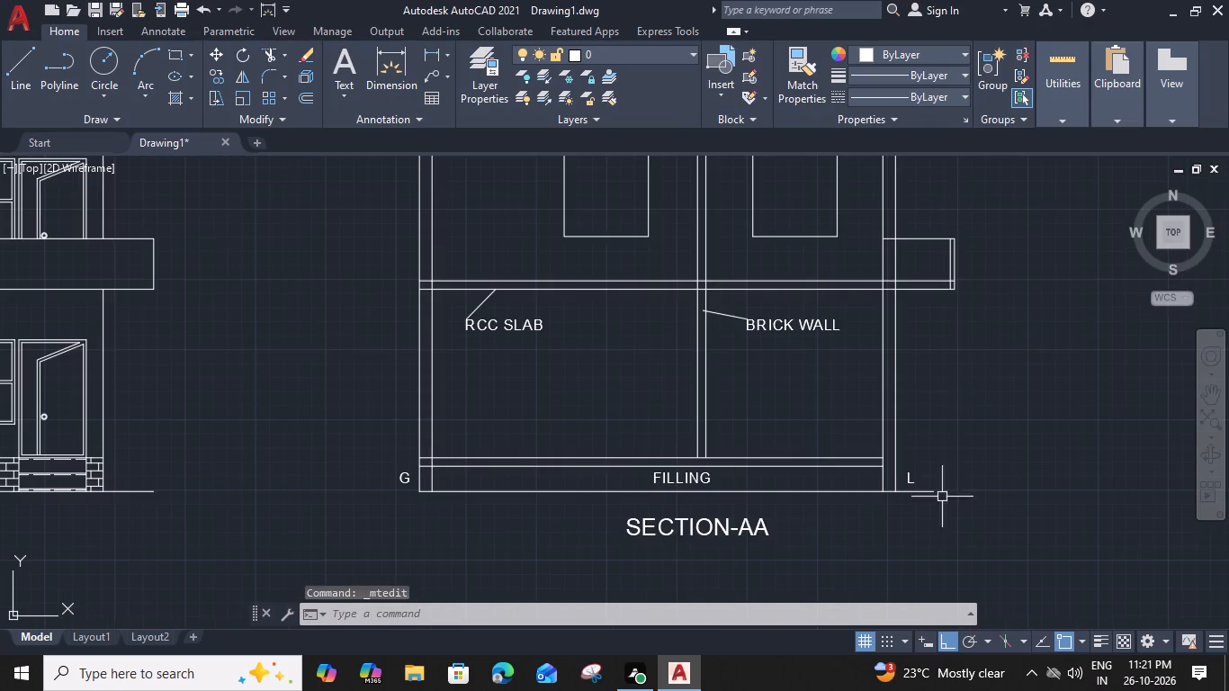
pyautogui.moveTo(937, 507); pyautogui.dragTo(883, 410, button='middle')
pyautogui.scroll(-1, 881, 471)
pyautogui.moveTo(880, 481); pyautogui.dragTo(880, 486, button='middle')
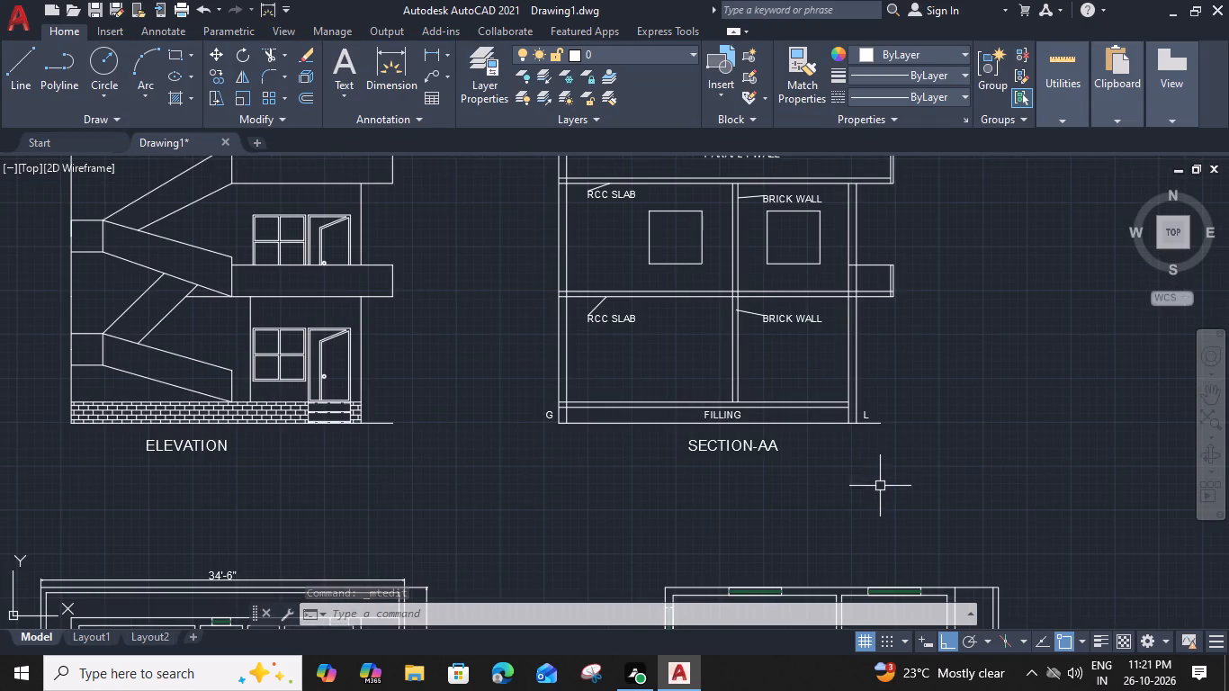
pyautogui.moveTo(880, 486); pyautogui.dragTo(864, 363, button='middle')
pyautogui.scroll(-2, 866, 366)
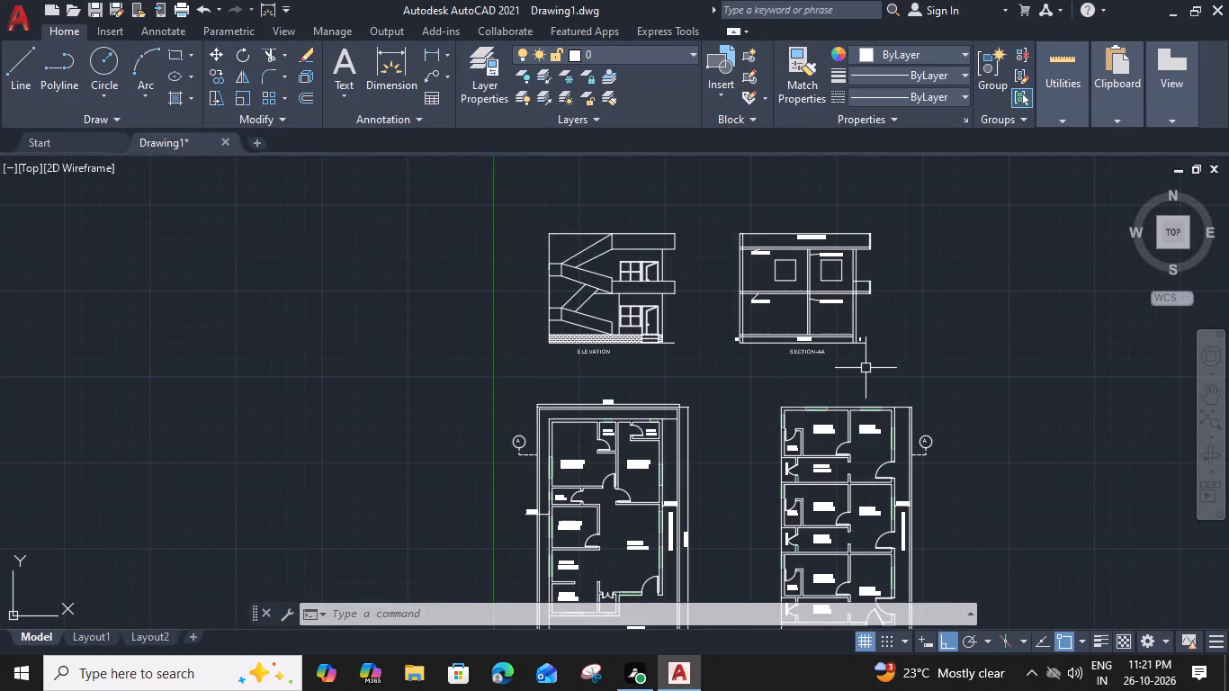
pyautogui.scroll(-1, 858, 395)
pyautogui.moveTo(856, 399); pyautogui.dragTo(850, 340, button='middle')
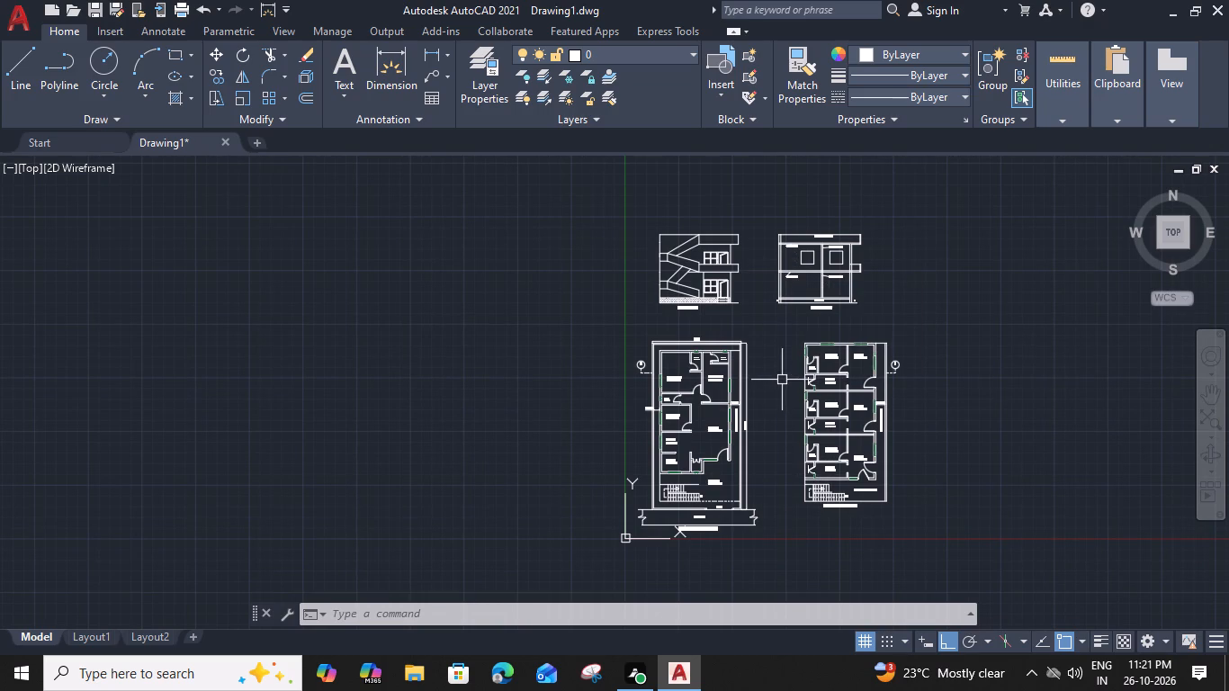
pyautogui.moveTo(779, 397); pyautogui.dragTo(788, 396, button='middle')
pyautogui.scroll(3, 905, 238)
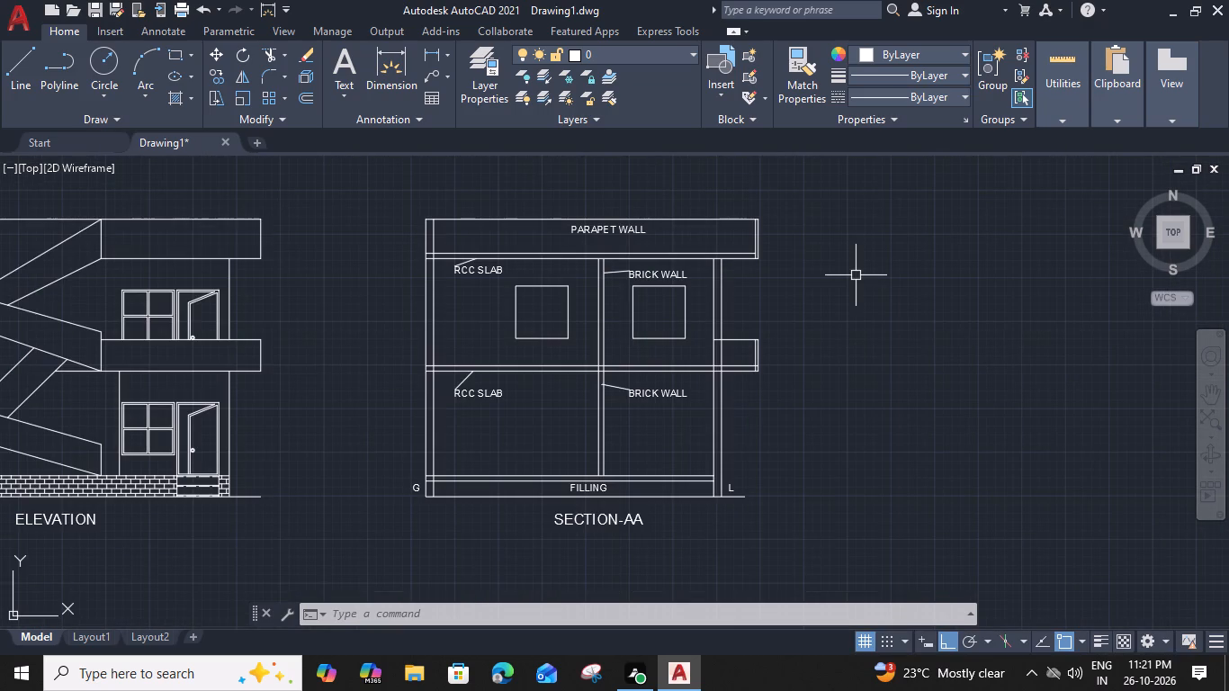
# Add a vertical linear dimension at the parapet's outer end, from the parapet top to the roof slab's underside.
pyautogui.write('DIMLI')
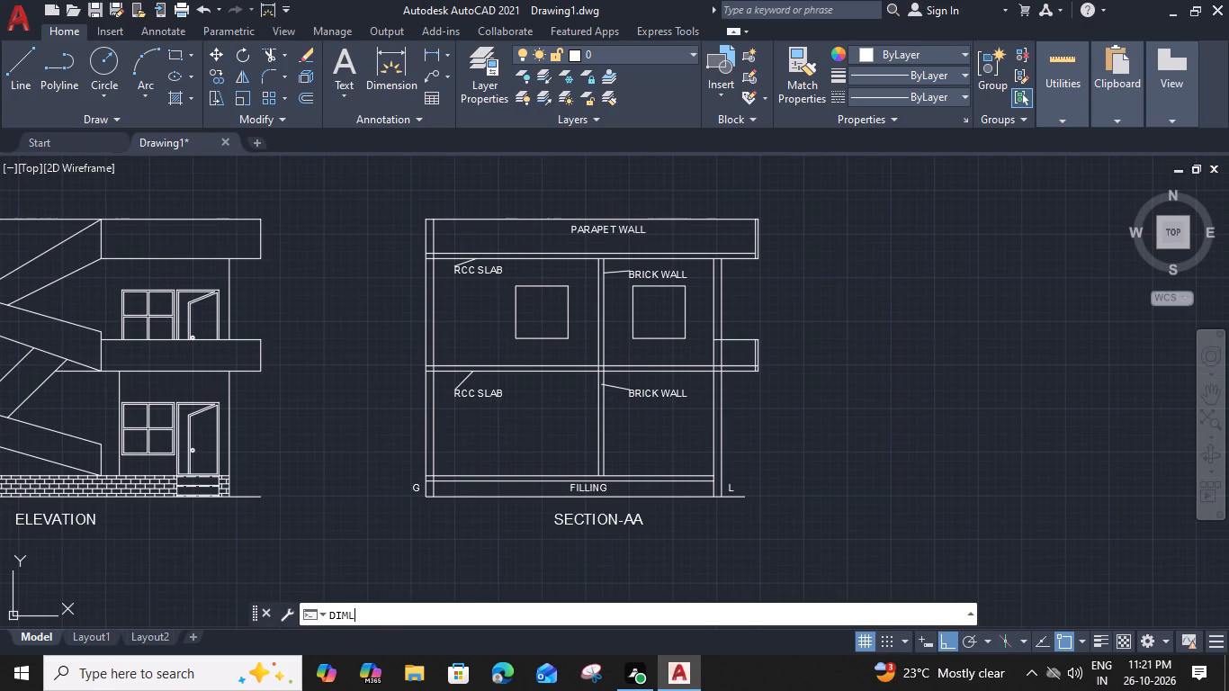
pyautogui.press('space')
pyautogui.scroll(2, 761, 278)
pyautogui.moveTo(767, 288); pyautogui.dragTo(763, 347, button='middle')
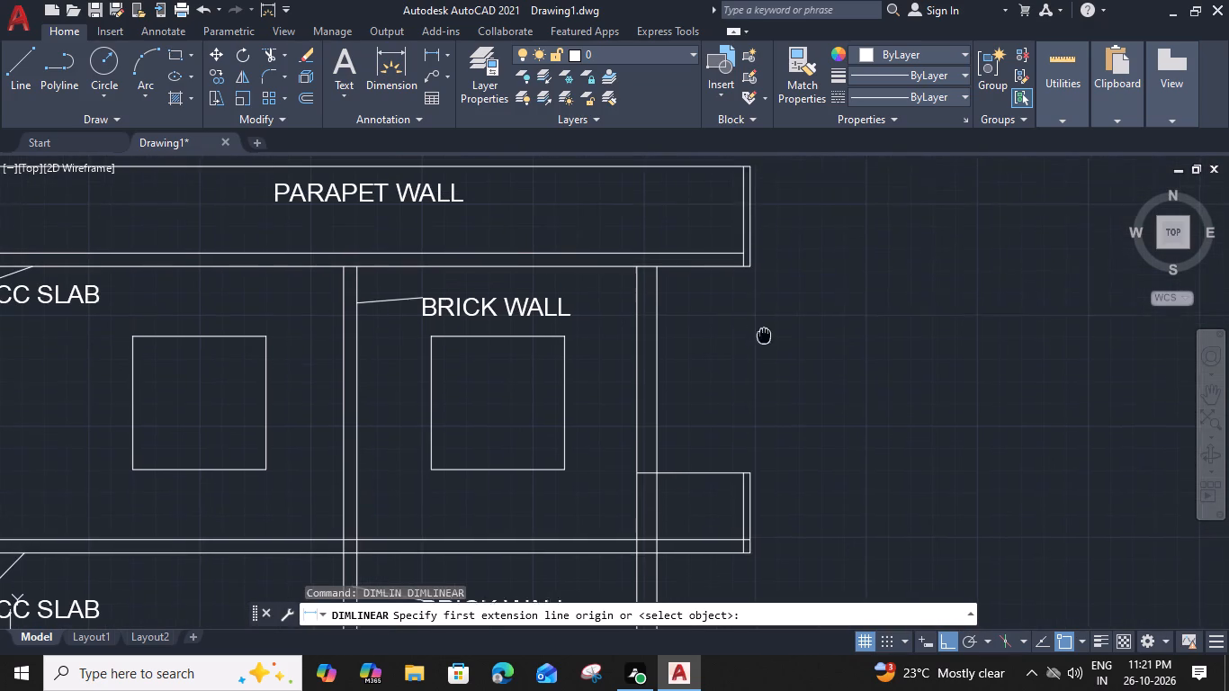
pyautogui.moveTo(763, 347); pyautogui.dragTo(763, 351, button='middle')
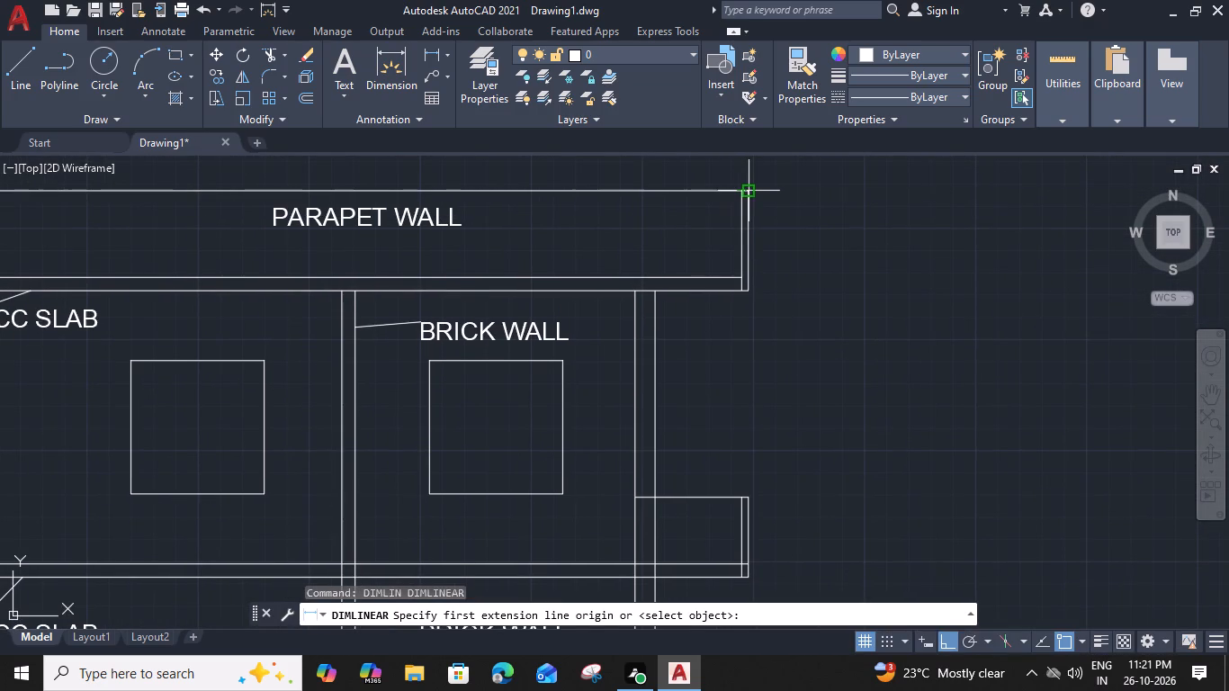
pyautogui.click(749, 192)
pyautogui.click(752, 287)
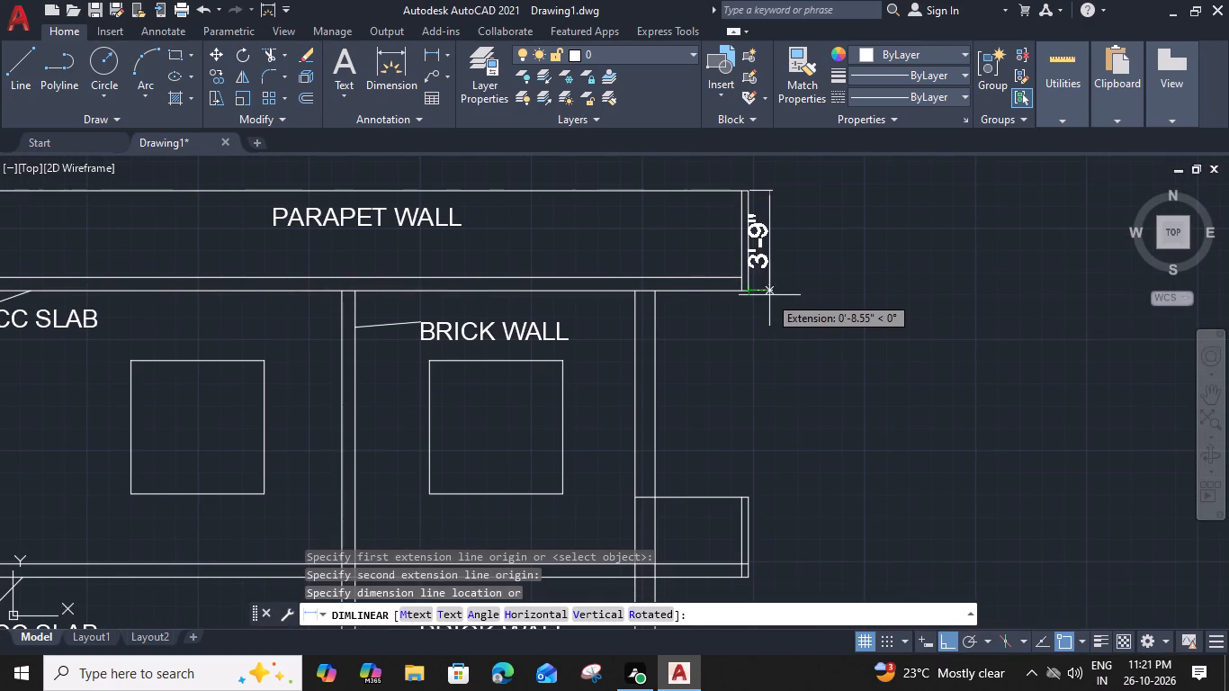
pyautogui.click(797, 297)
# Add a vertical linear dimension of the right outer wall's full height, placed well outside the section.
pyautogui.press('space')
pyautogui.press('space')
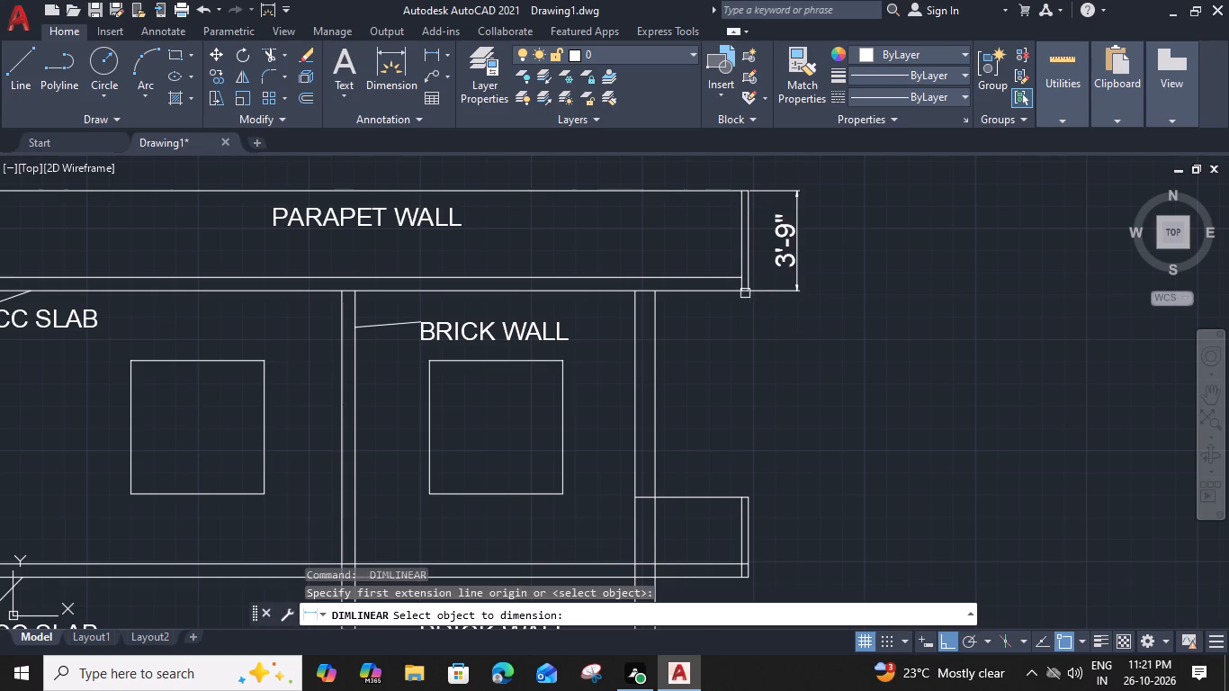
pyautogui.click(656, 384)
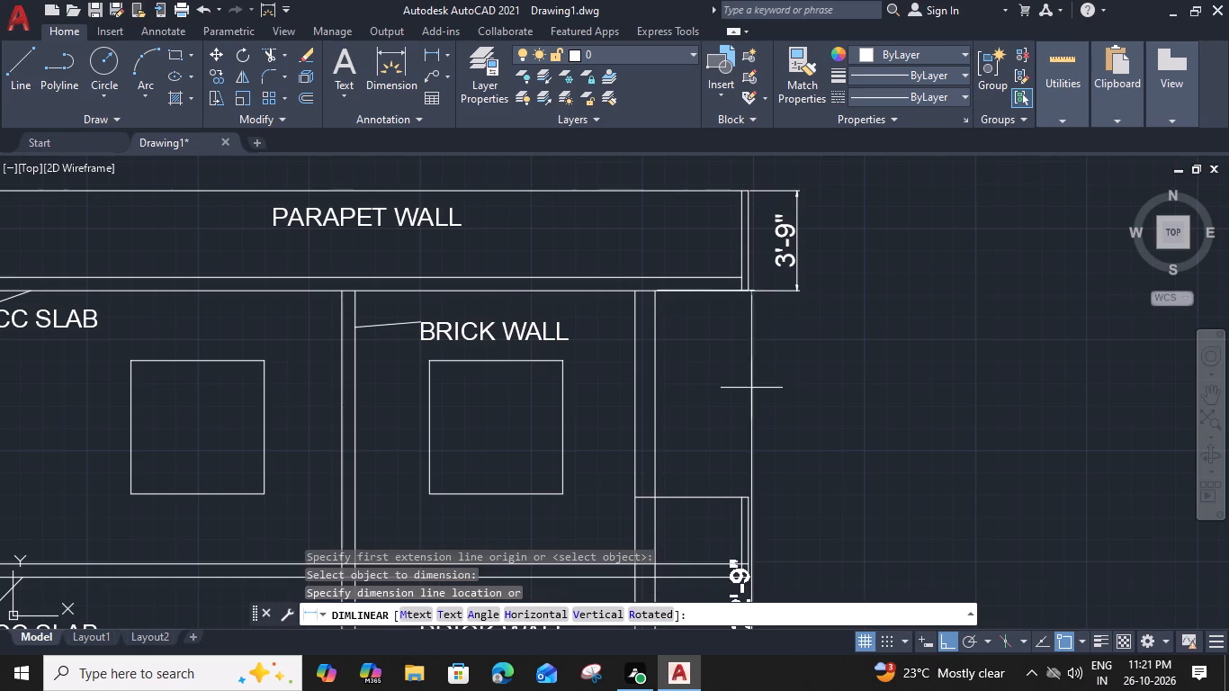
pyautogui.click(928, 370)
# Dimension the upper storey vertically from the roof slab's underside to the top of the intermediate slab, inside the full-height dimension.
pyautogui.moveTo(851, 408); pyautogui.dragTo(823, 250, button='middle')
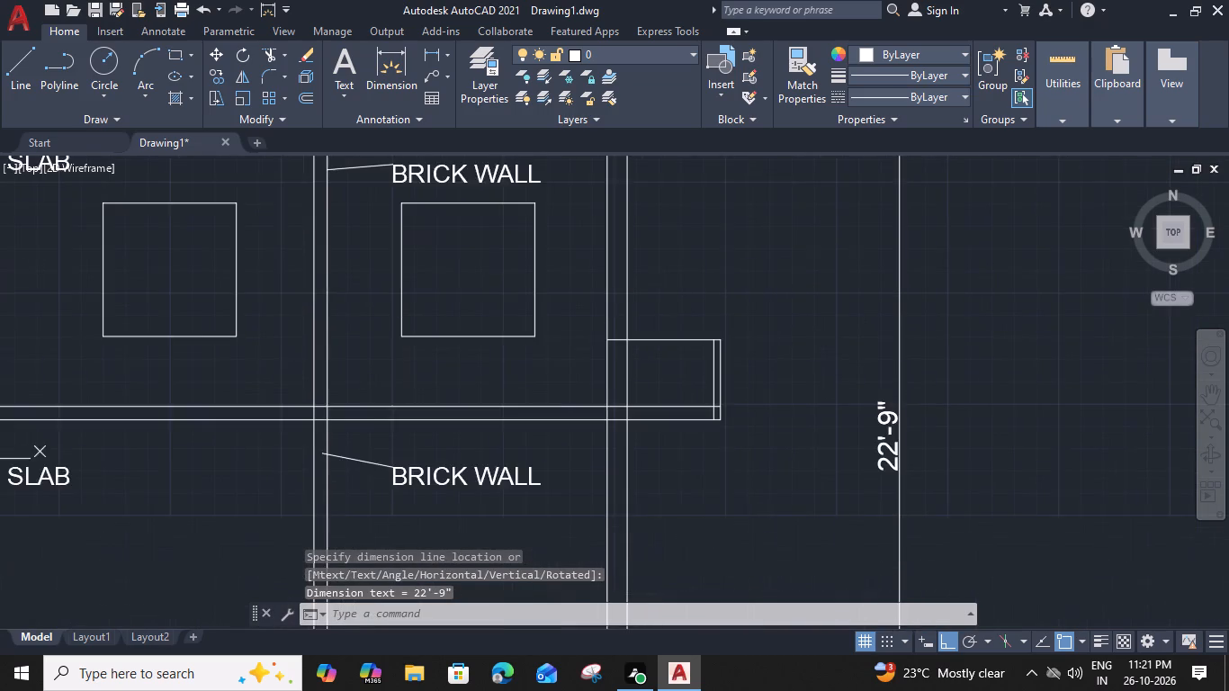
pyautogui.scroll(-1, 823, 250)
pyautogui.press('space')
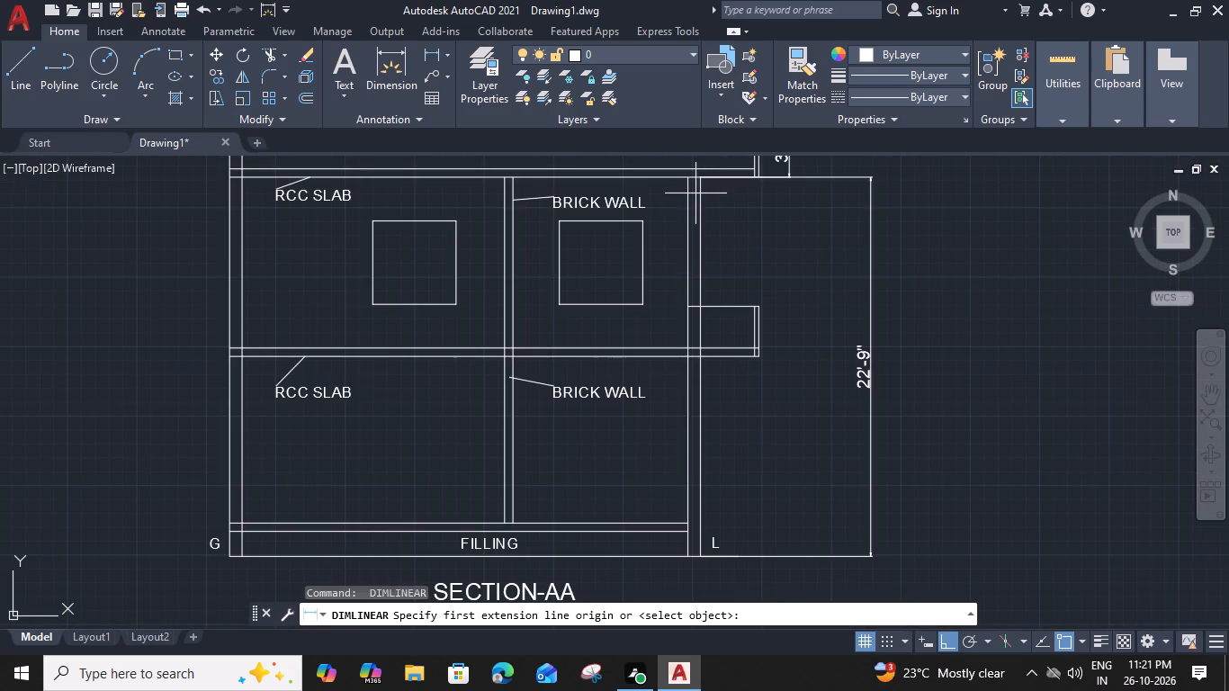
pyautogui.click(701, 182)
pyautogui.click(698, 352)
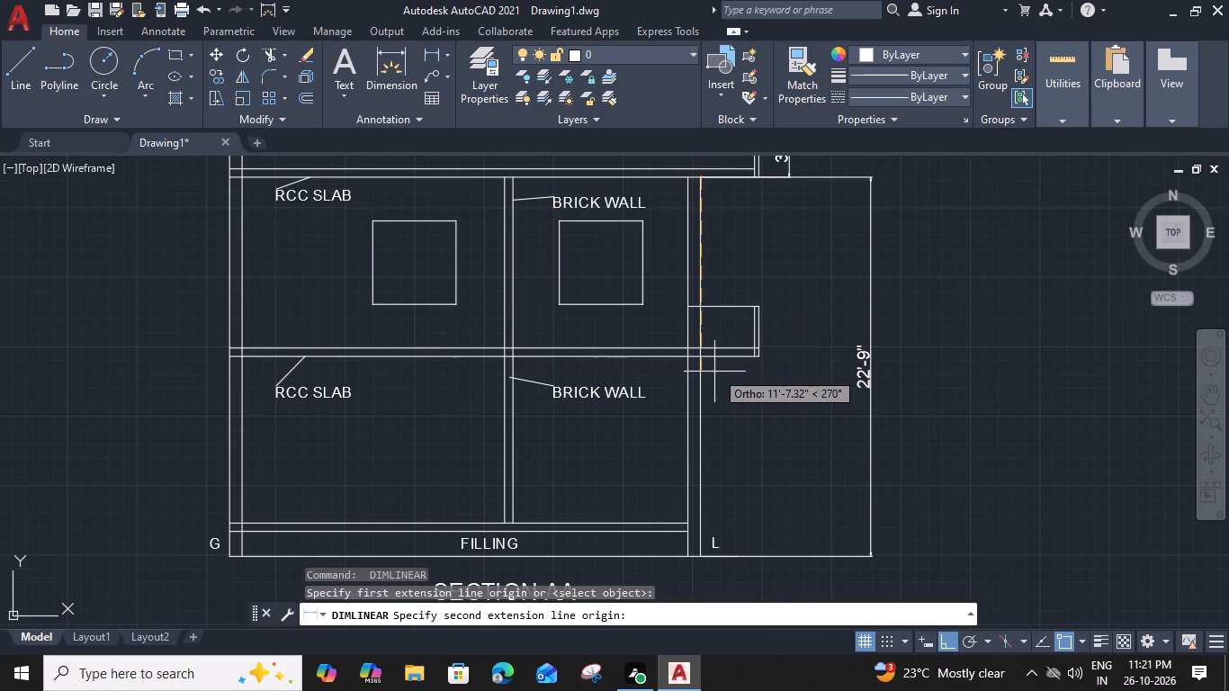
pyautogui.click(795, 364)
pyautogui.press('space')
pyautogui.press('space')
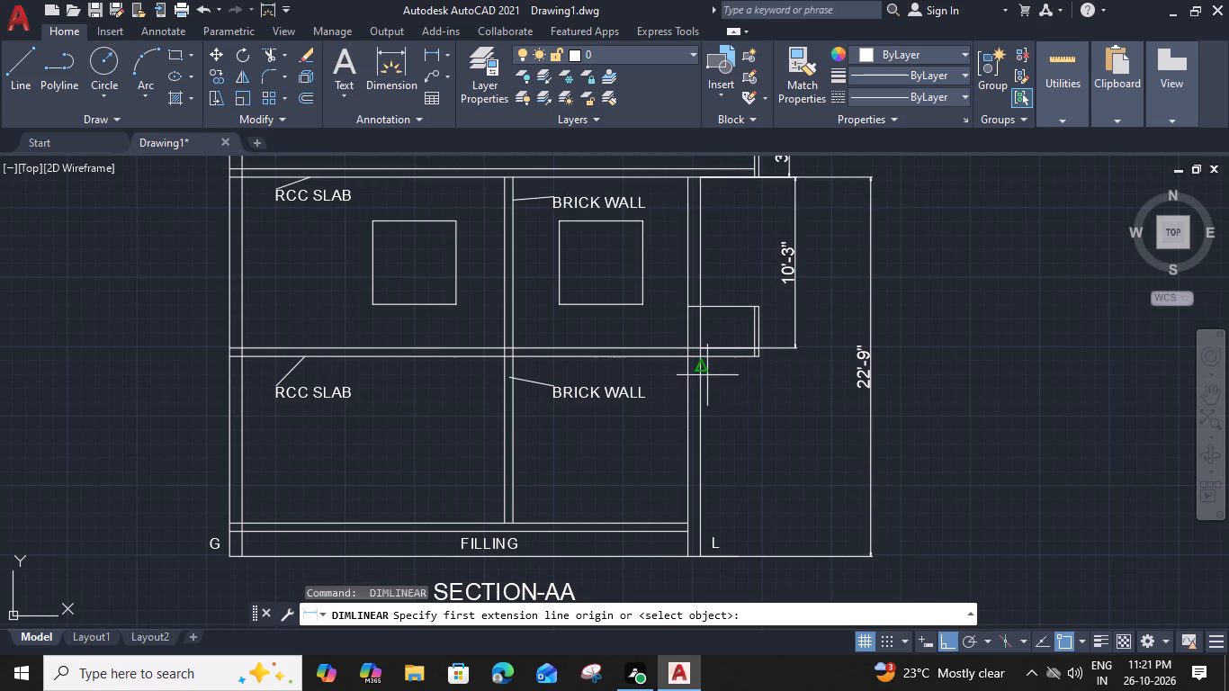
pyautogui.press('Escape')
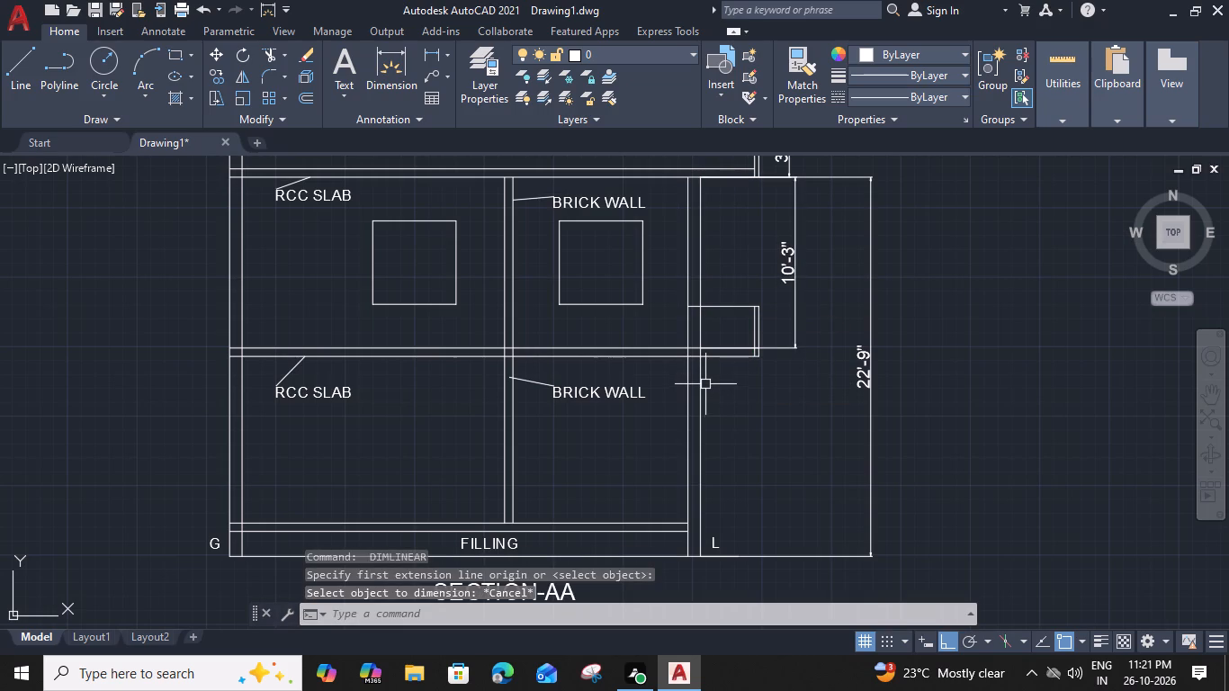
# Dimension the lower storey vertically from the intermediate slab's underside to the floor level above the filling, in line with the upper-storey dimension.
pyautogui.press('space')
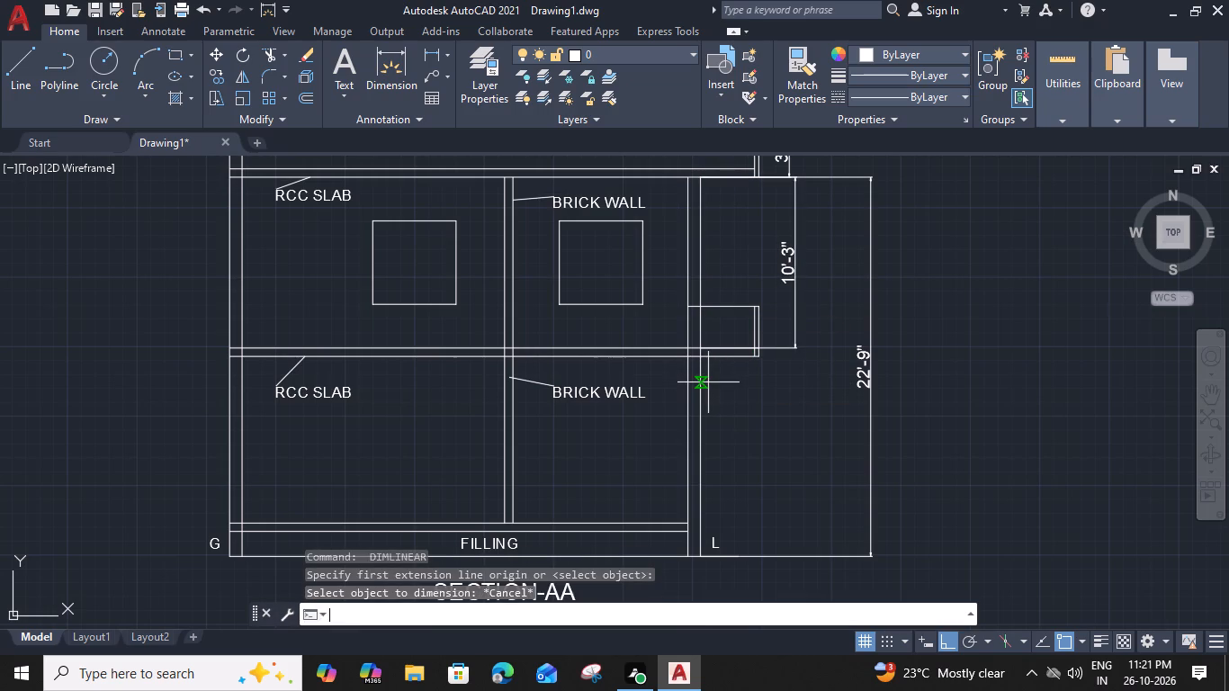
pyautogui.scroll(2, 708, 381)
pyautogui.click(694, 345)
pyautogui.moveTo(725, 530); pyautogui.dragTo(723, 515, button='middle')
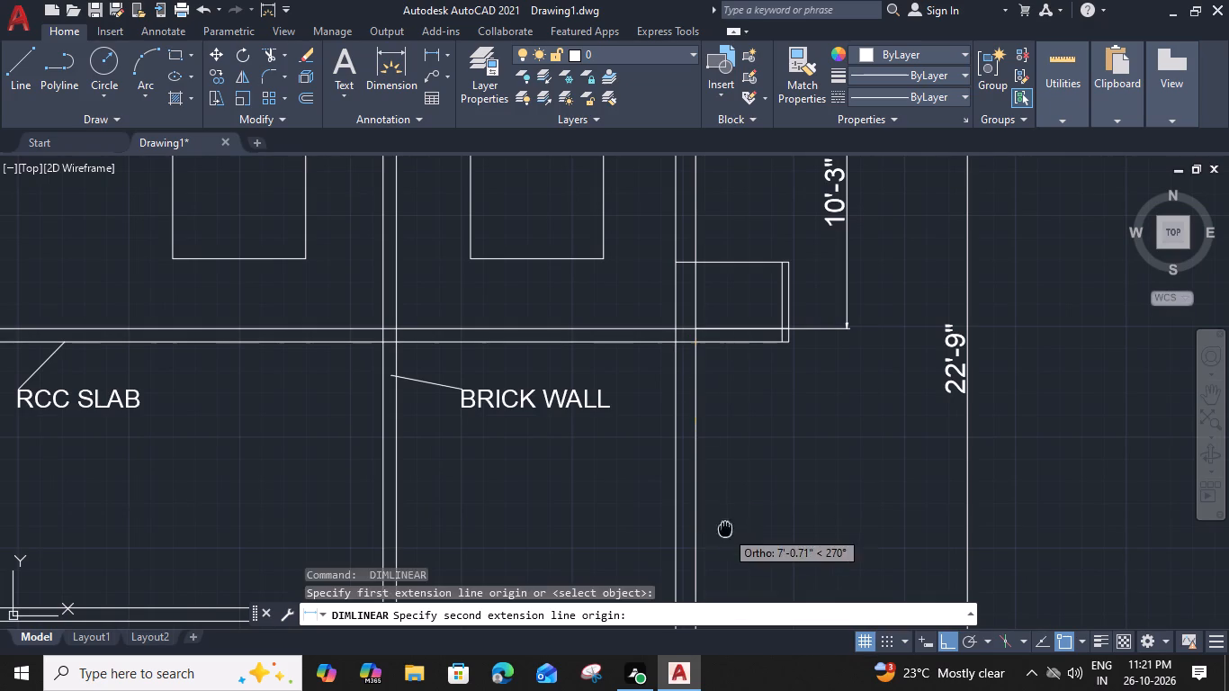
pyautogui.moveTo(723, 515); pyautogui.dragTo(685, 291, button='middle')
pyautogui.click(656, 370)
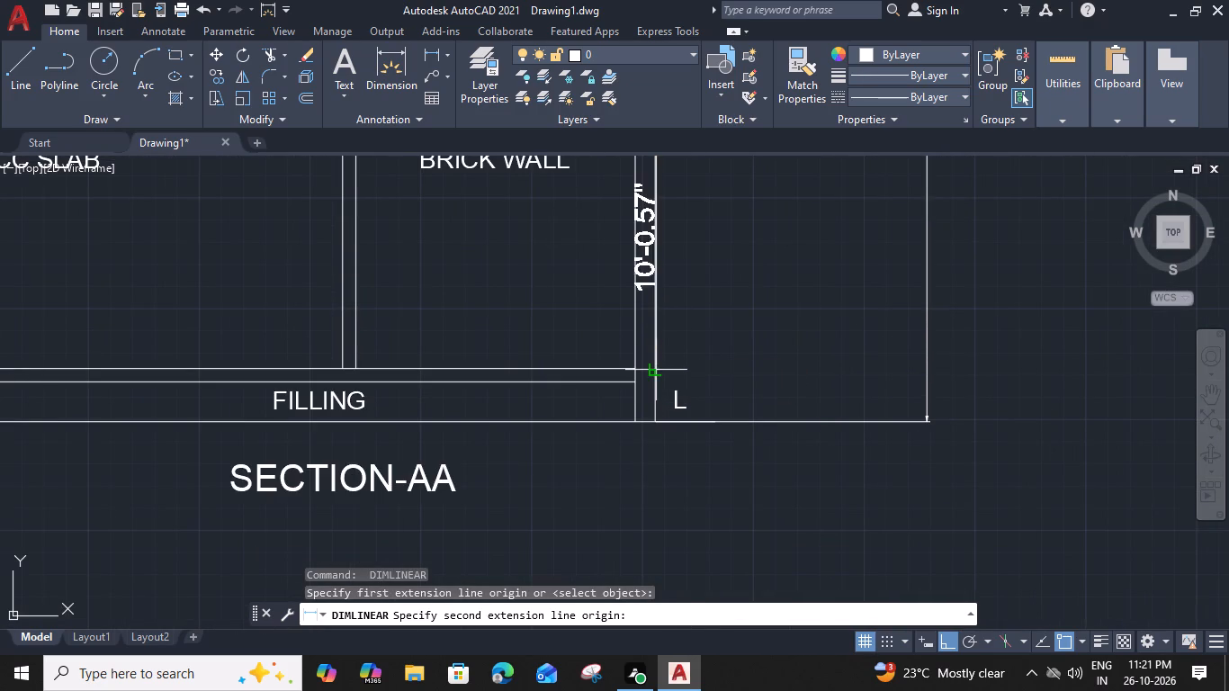
pyautogui.scroll(-1, 749, 367)
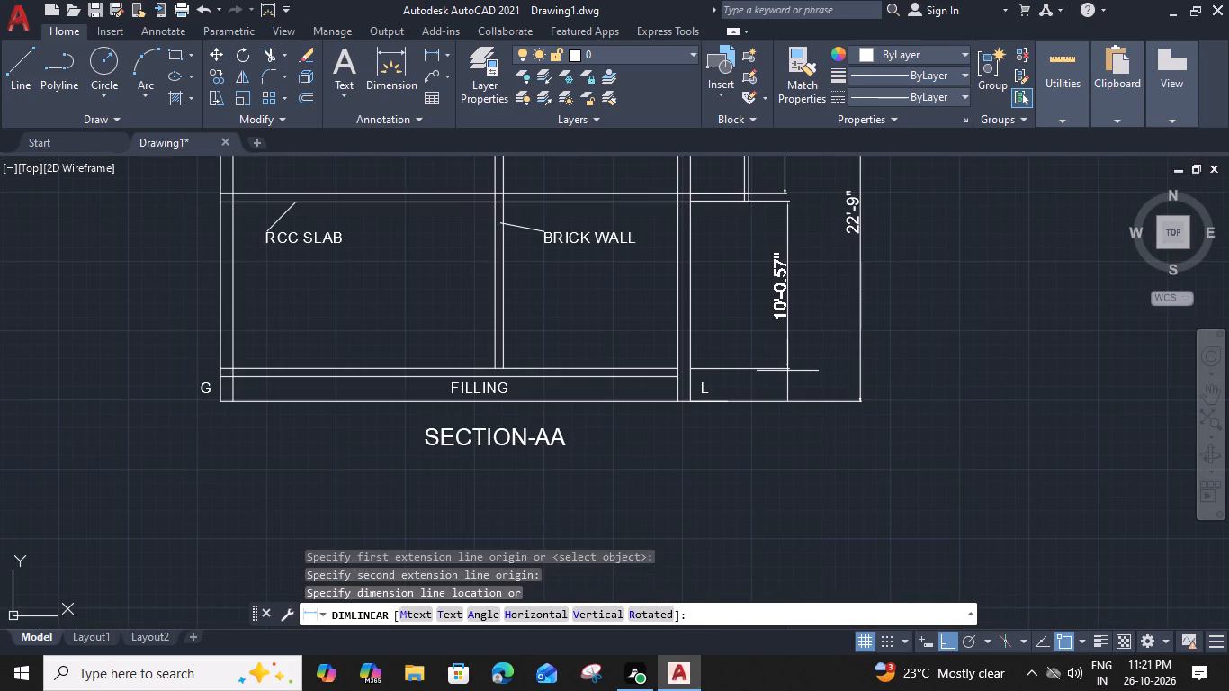
pyautogui.click(787, 371)
pyautogui.press('Escape')
# Save the drawing in the Documents folder under the file name Ground & First.
pyautogui.scroll(-2, 831, 381)
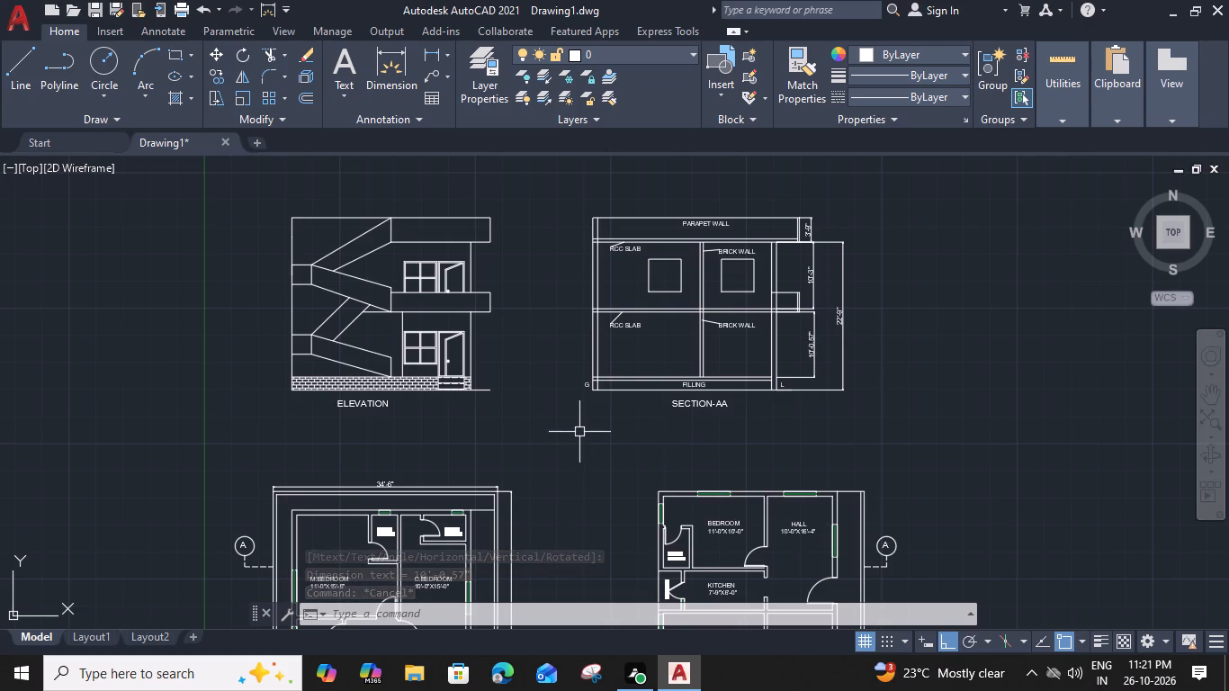
pyautogui.scroll(-1, 579, 432)
pyautogui.moveTo(579, 431); pyautogui.dragTo(587, 342, button='middle')
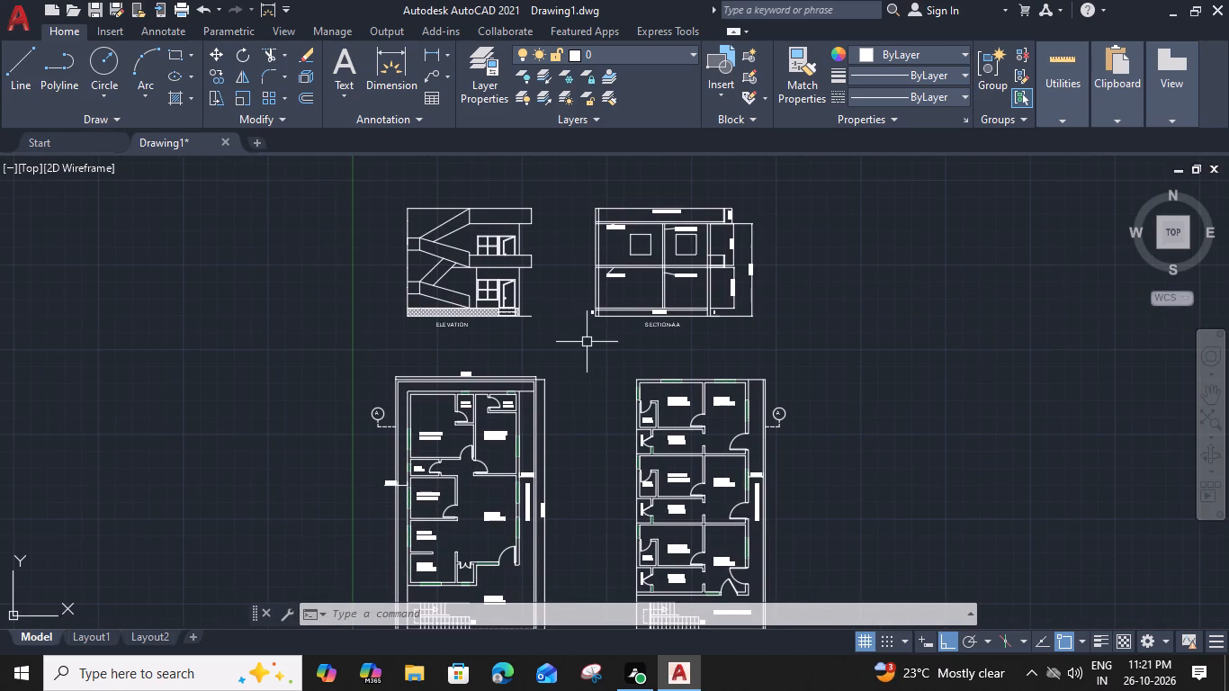
pyautogui.hotkey('ctrl', 's')
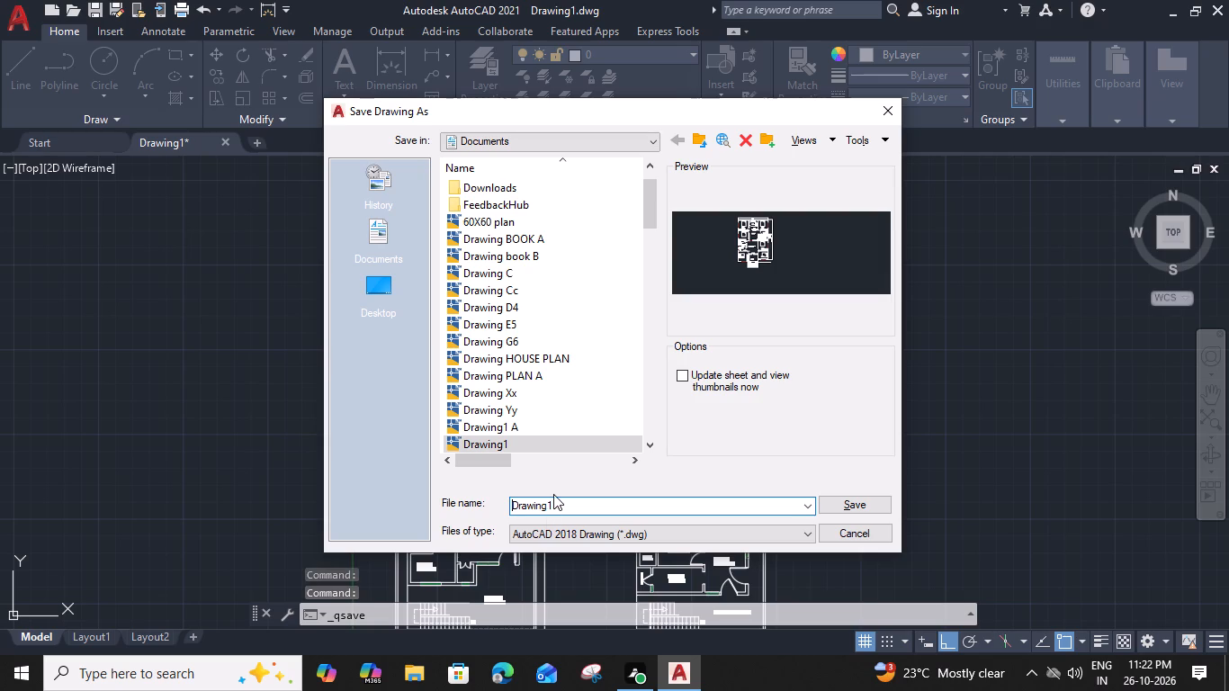
pyautogui.click(554, 506)
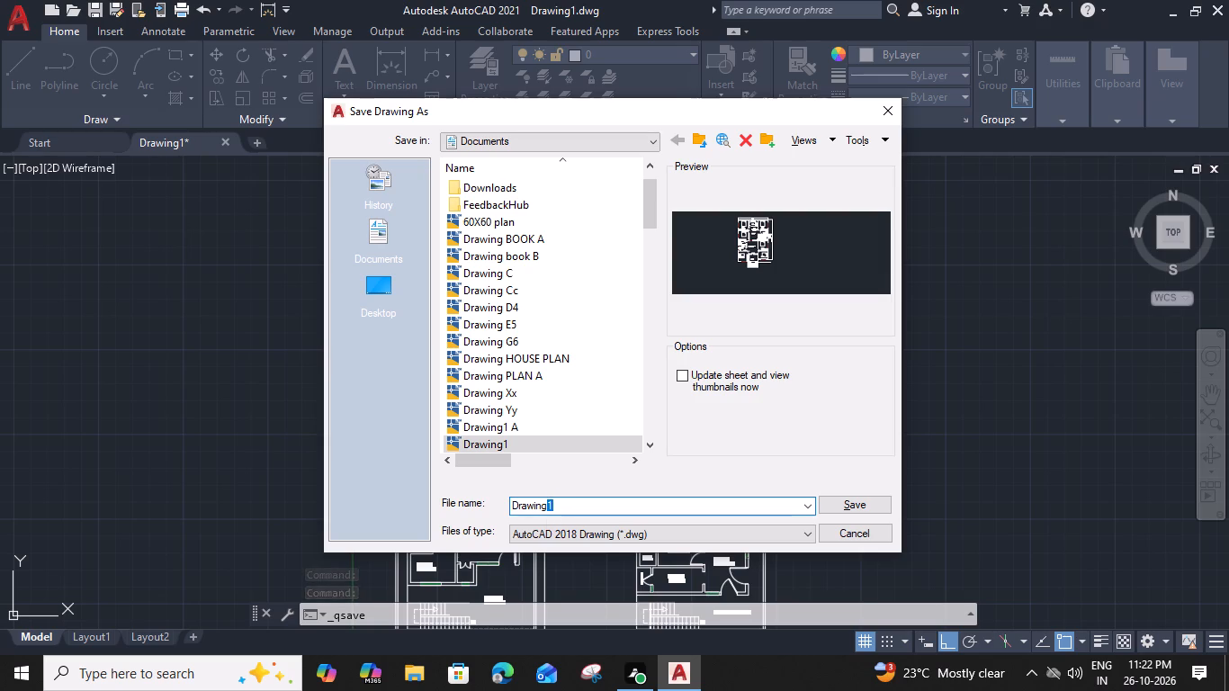
pyautogui.write('FIRST')
pyautogui.press('BackSpace')
pyautogui.press('BackSpace')
pyautogui.press('BackSpace')
pyautogui.press('BackSpace')
pyautogui.press('BackSpace')
pyautogui.press('BackSpace')
pyautogui.press('BackSpace')
pyautogui.press('BackSpace')
pyautogui.press('BackSpace')
pyautogui.press('BackSpace')
pyautogui.press('BackSpace')
pyautogui.press('BackSpace')
pyautogui.press('BackSpace')
pyautogui.press('BackSpace')
pyautogui.press('BackSpace')
pyautogui.press('BackSpace')
pyautogui.press('BackSpace')
pyautogui.press('BackSpace')
pyautogui.press('BackSpace')
pyautogui.press('BackSpace')
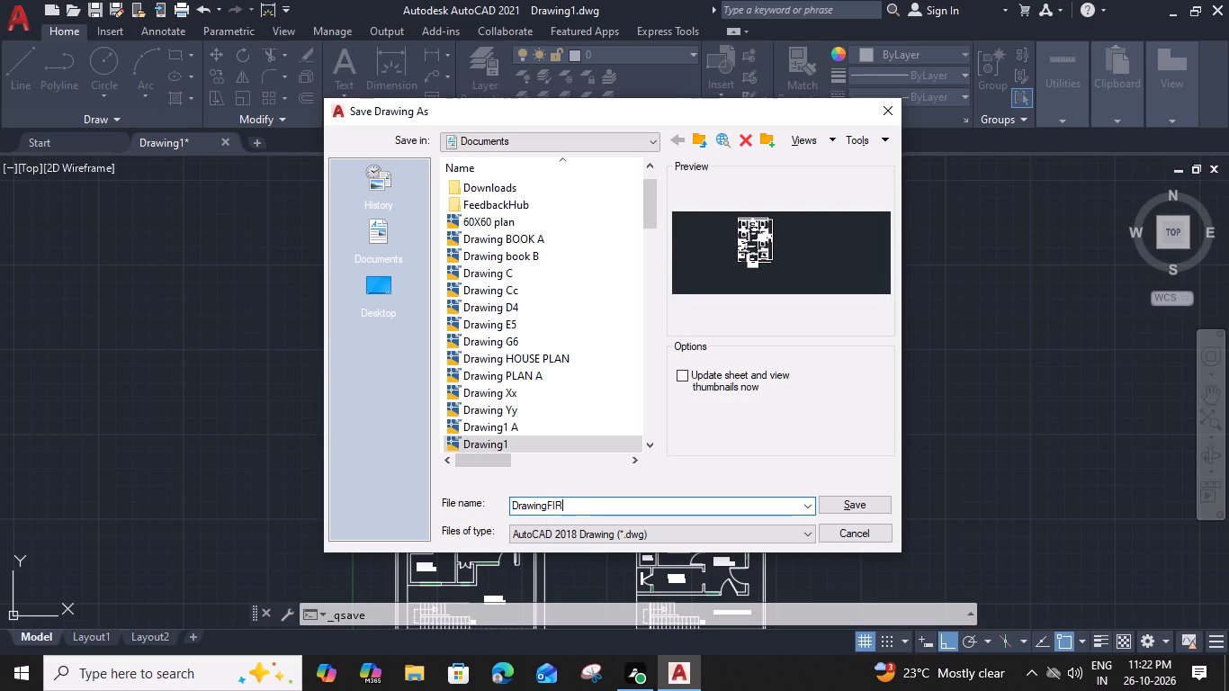
pyautogui.press('d')
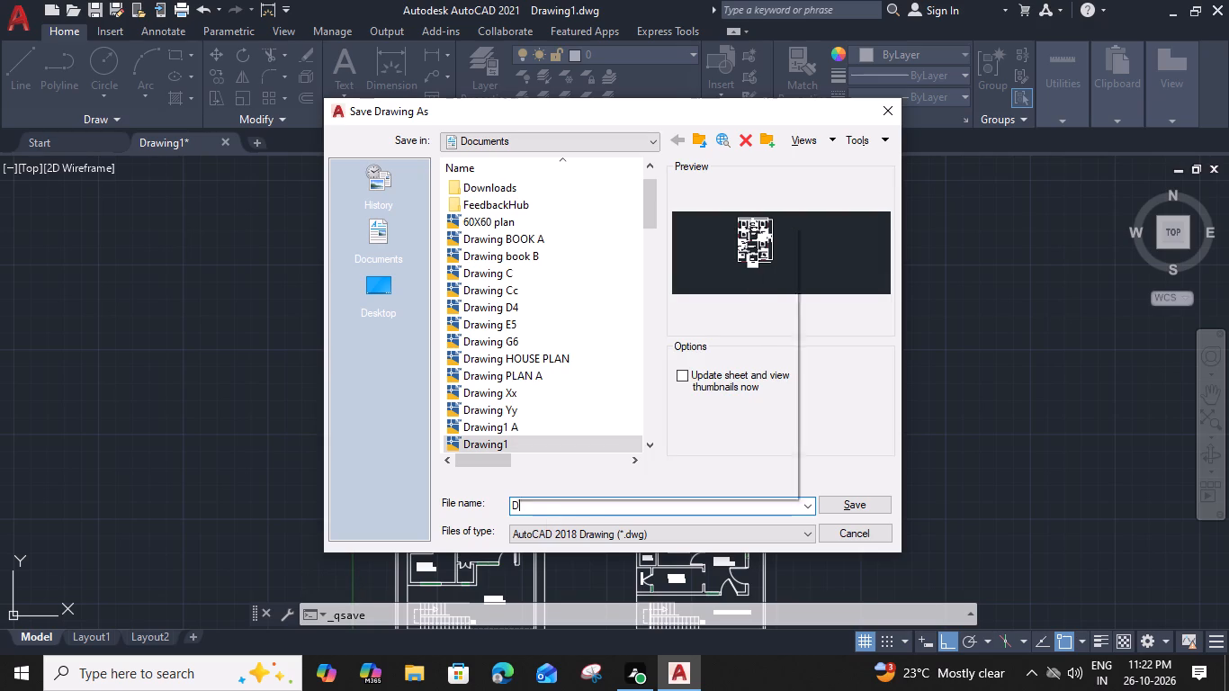
pyautogui.press('BackSpace')
pyautogui.write('GROUND')
pyautogui.press('space')
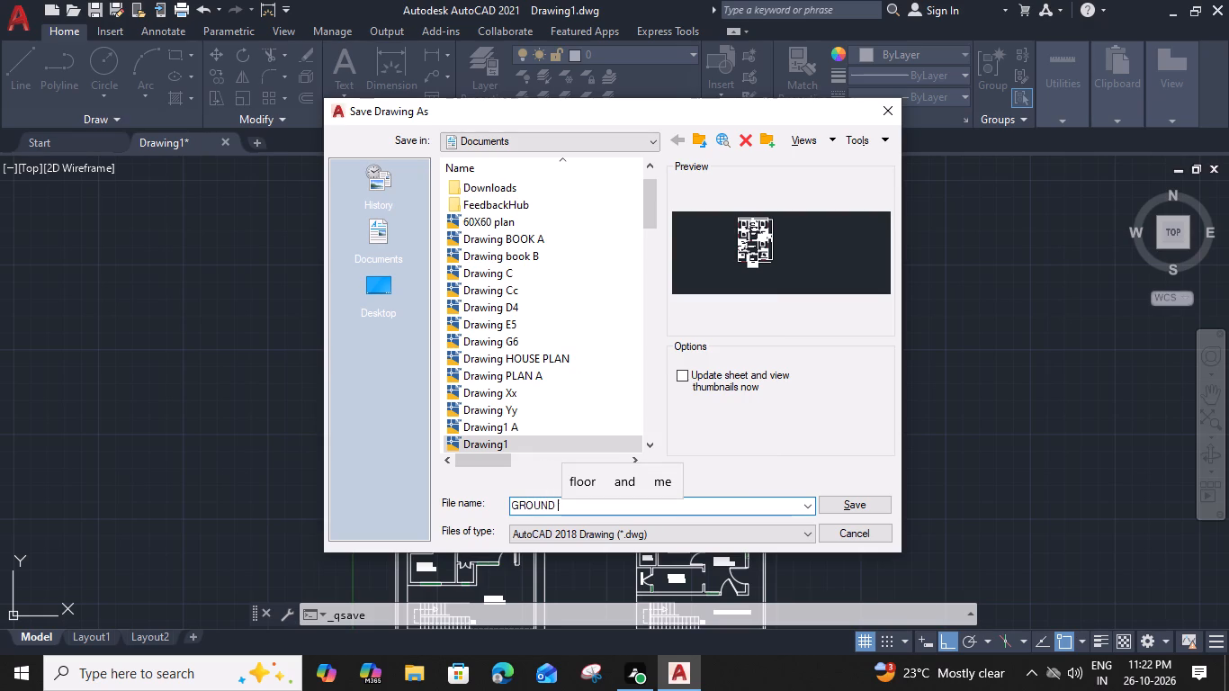
pyautogui.press('BackSpace')
pyautogui.press('BackSpace')
pyautogui.press('BackSpace')
pyautogui.press('BackSpace')
pyautogui.press('BackSpace')
pyautogui.press('BackSpace')
pyautogui.press('BackSpace')
pyautogui.press('BackSpace')
pyautogui.press('BackSpace')
pyautogui.press('BackSpace')
pyautogui.press('BackSpace')
pyautogui.press('BackSpace')
pyautogui.press('BackSpace')
pyautogui.press('BackSpace')
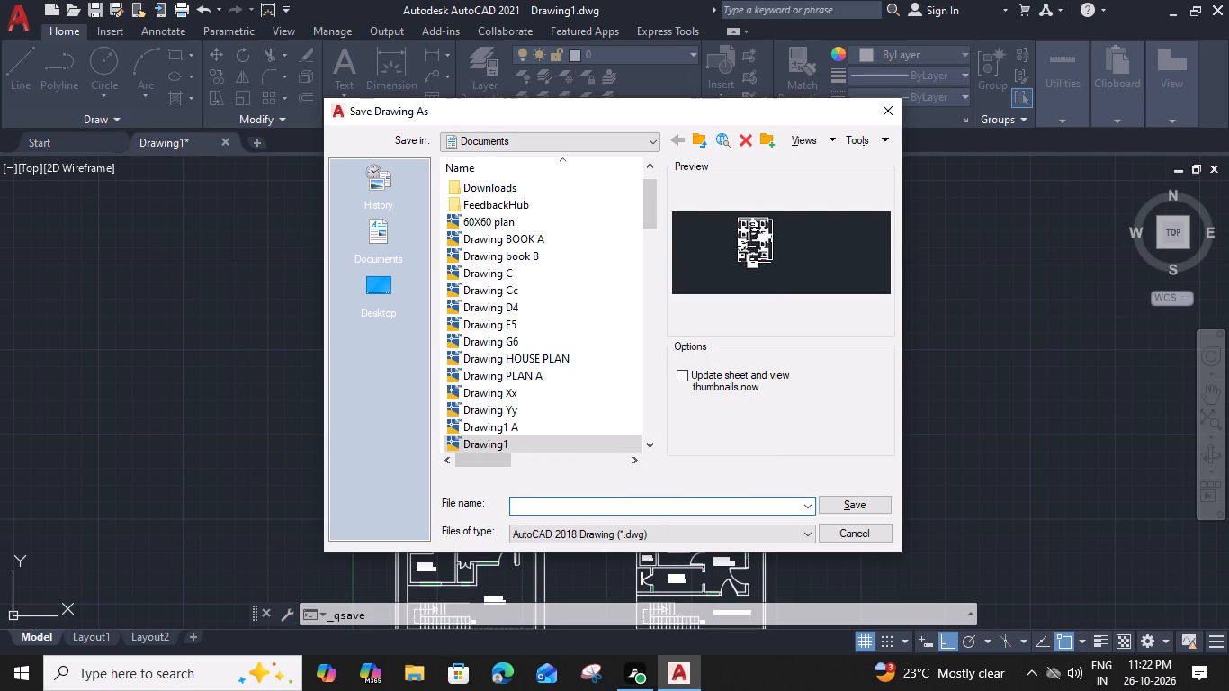
pyautogui.press('g')
pyautogui.write('ri')
pyautogui.press('BackSpace')
pyautogui.write('ound f')
pyautogui.press('BackSpace')
pyautogui.press('a')
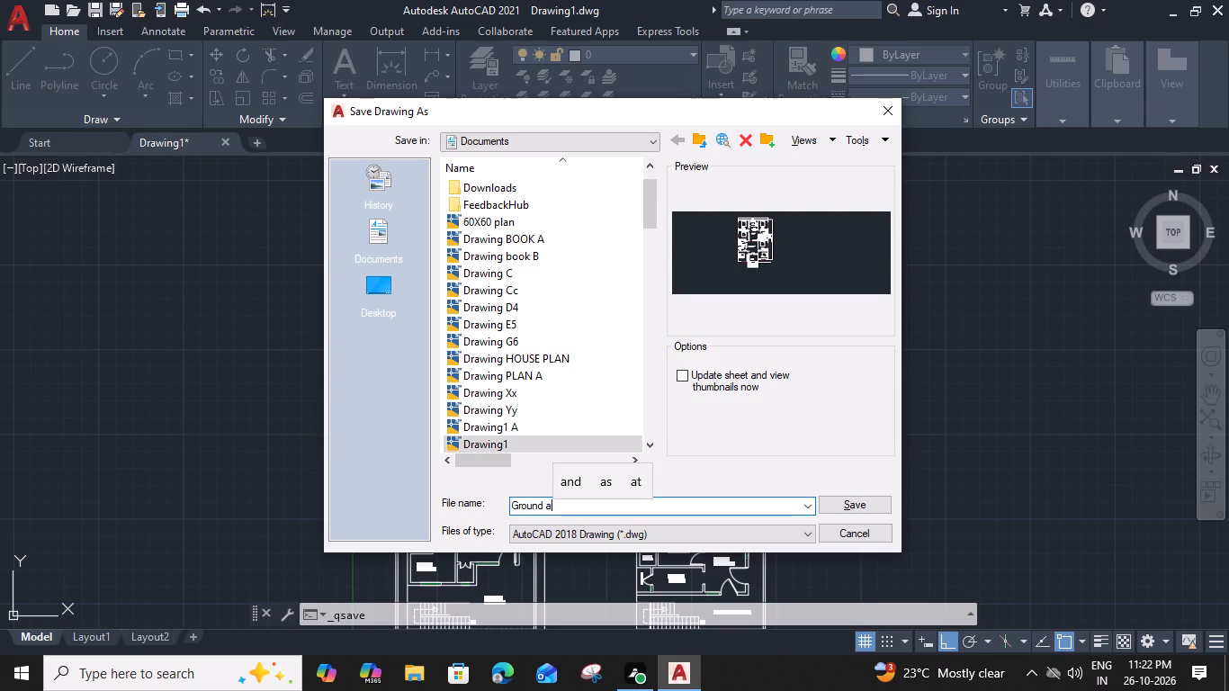
pyautogui.press('BackSpace')
pyautogui.hotkey('ctrl', '7')
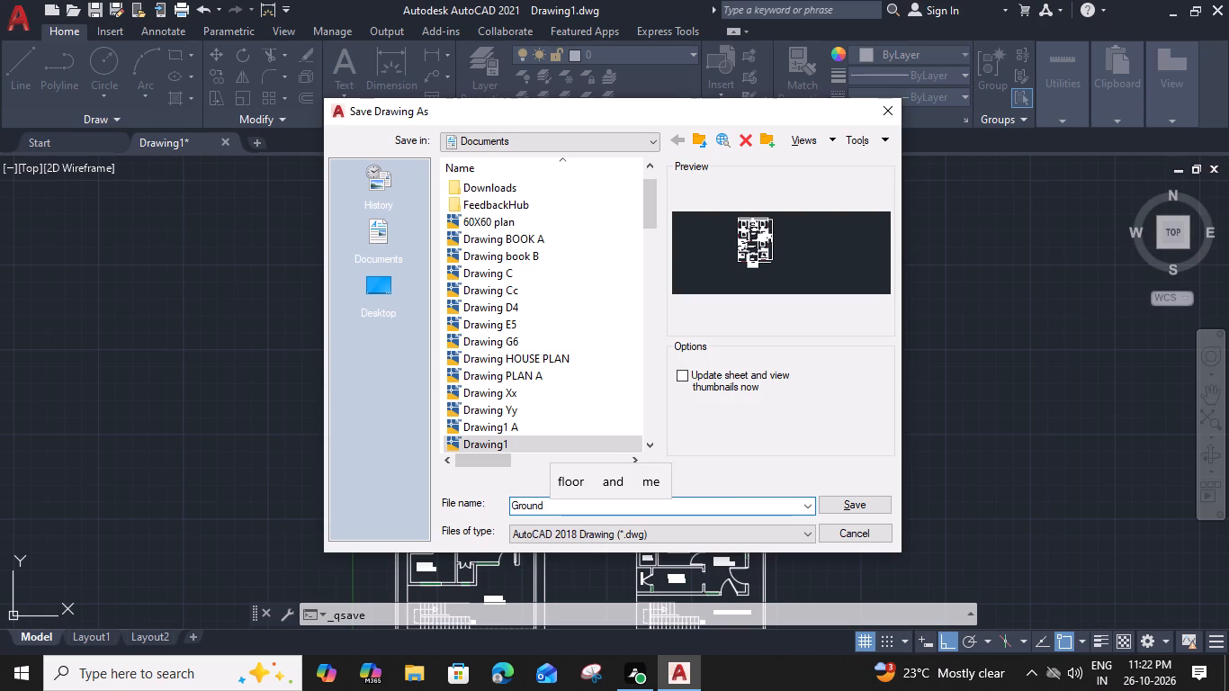
pyautogui.hotkey('ctrl', '7')
pyautogui.write('&')
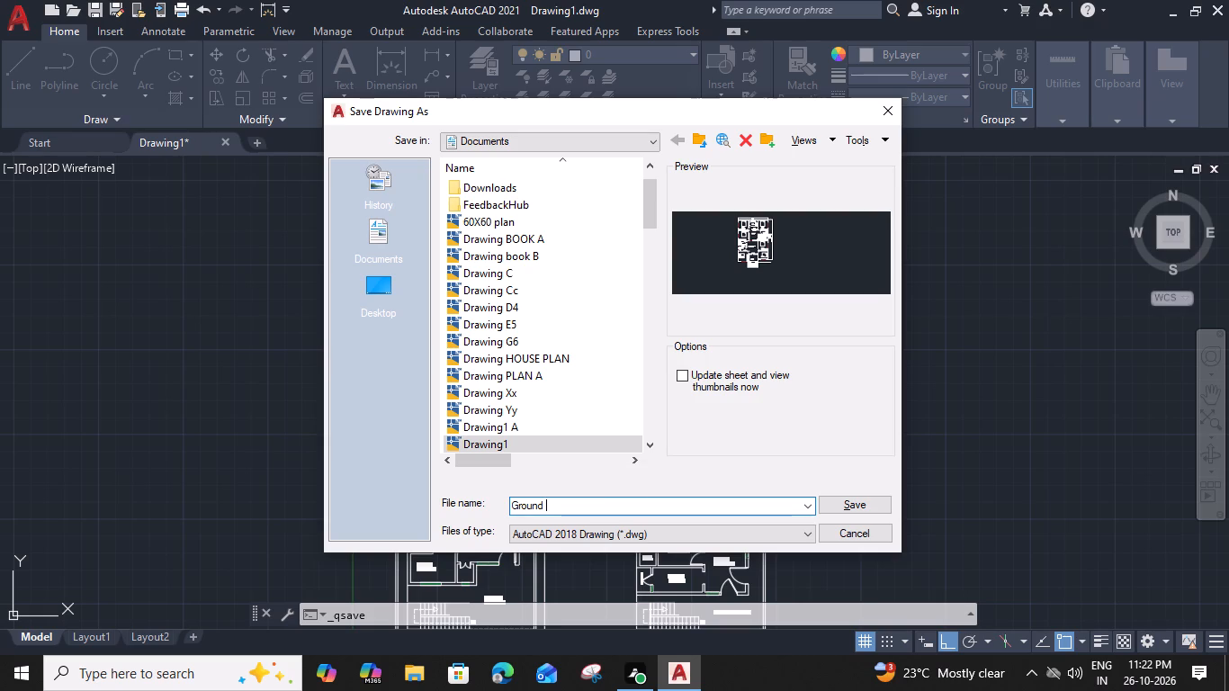
pyautogui.press('space')
pyautogui.write('first')
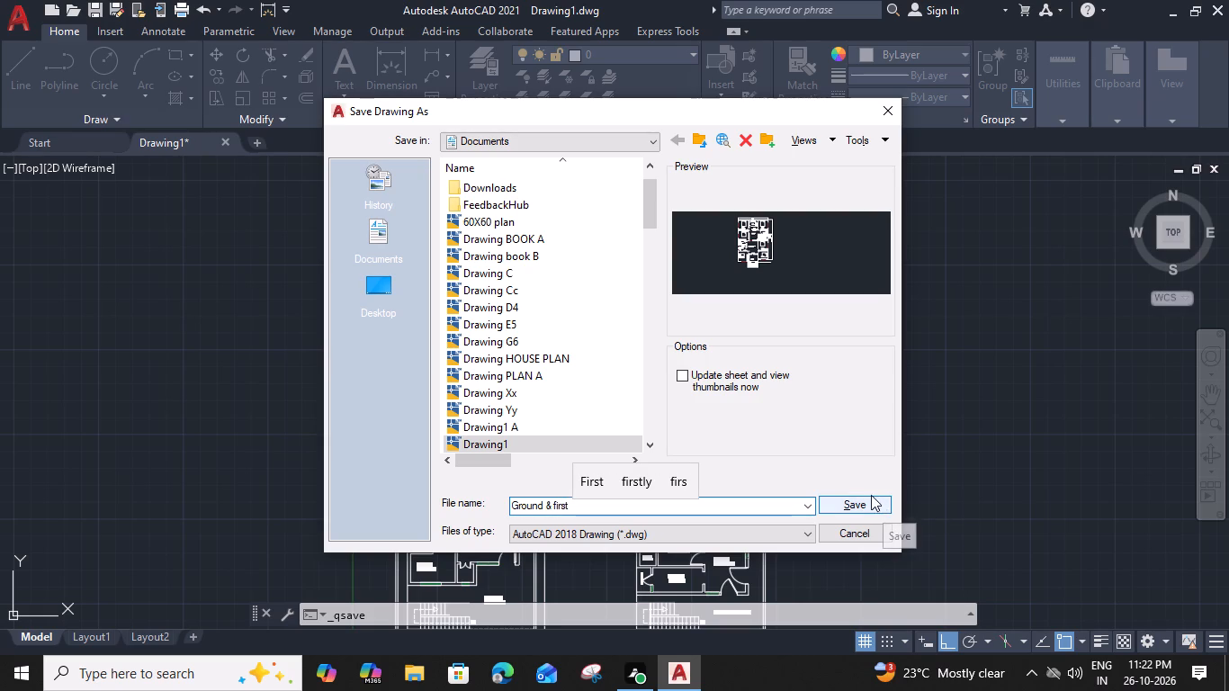
pyautogui.click(583, 487)
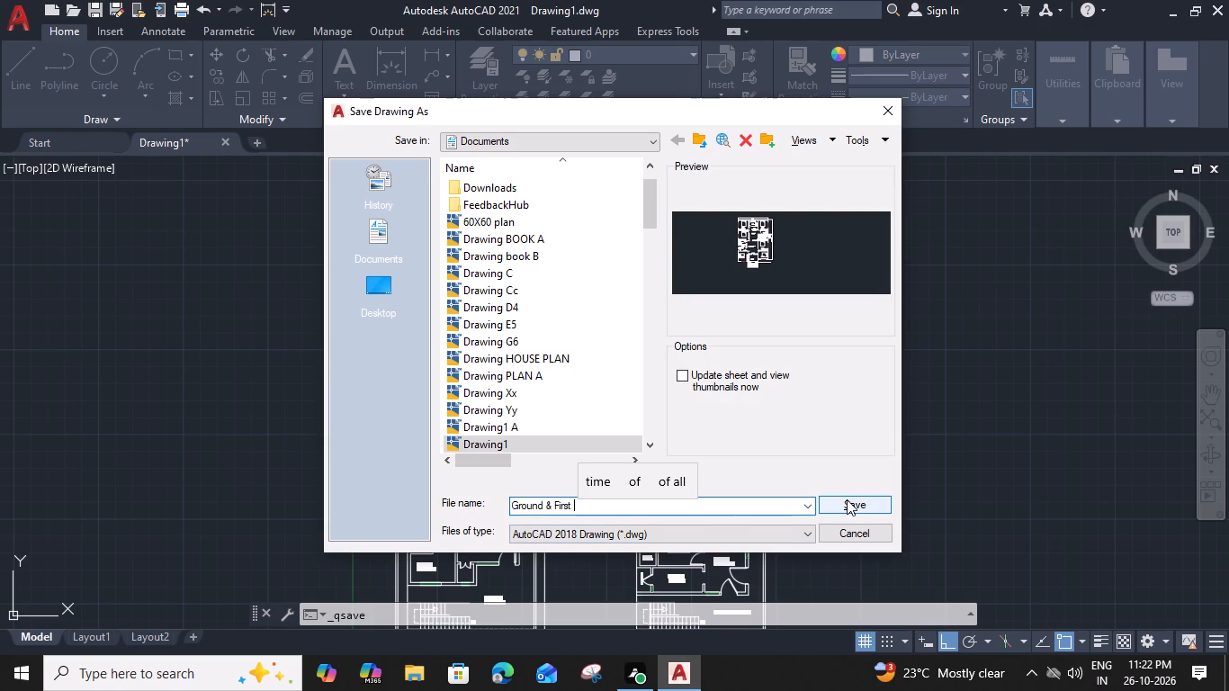
pyautogui.click(848, 499)
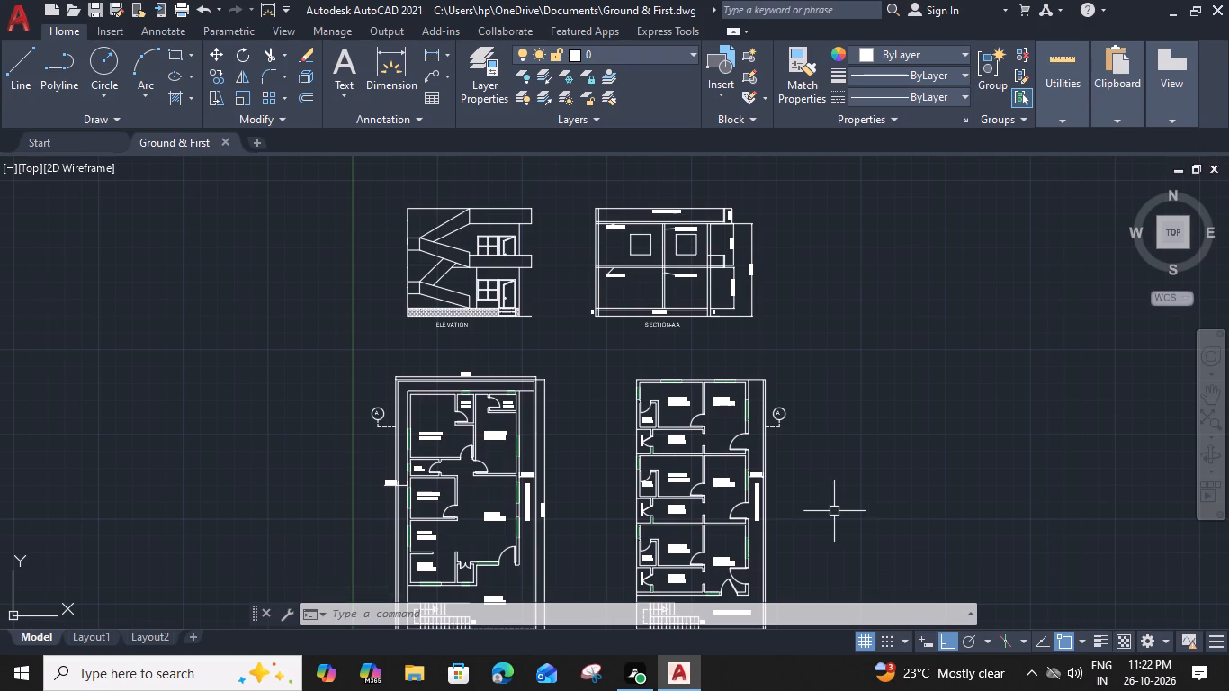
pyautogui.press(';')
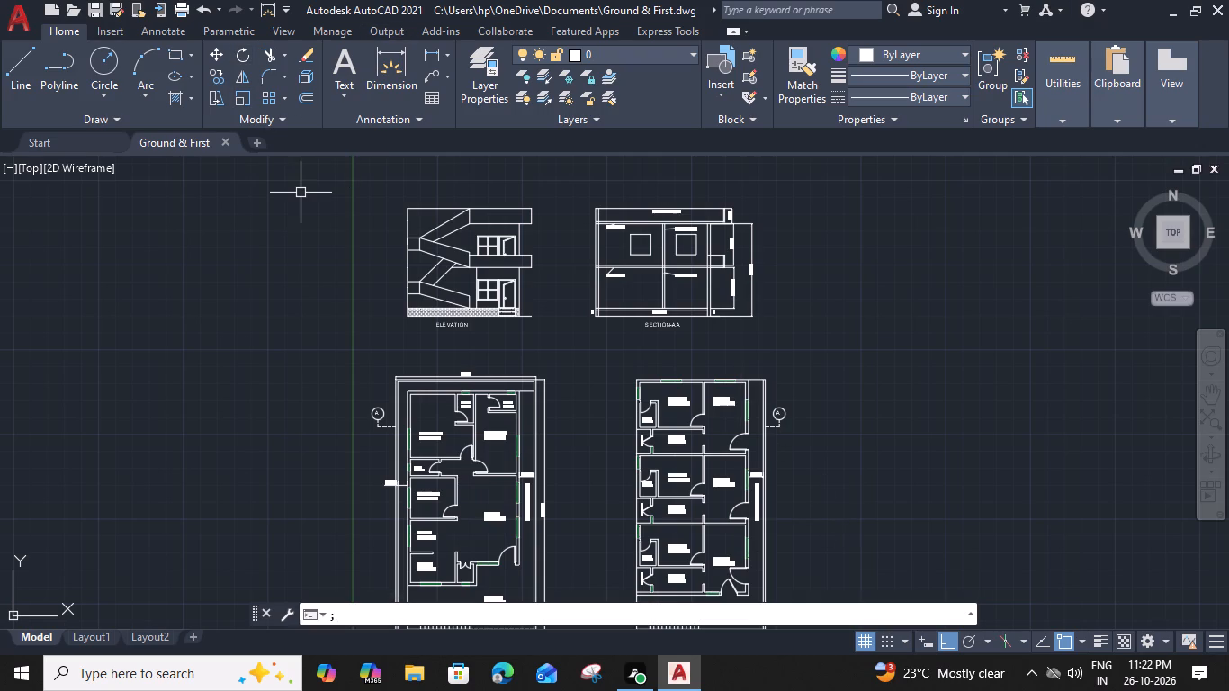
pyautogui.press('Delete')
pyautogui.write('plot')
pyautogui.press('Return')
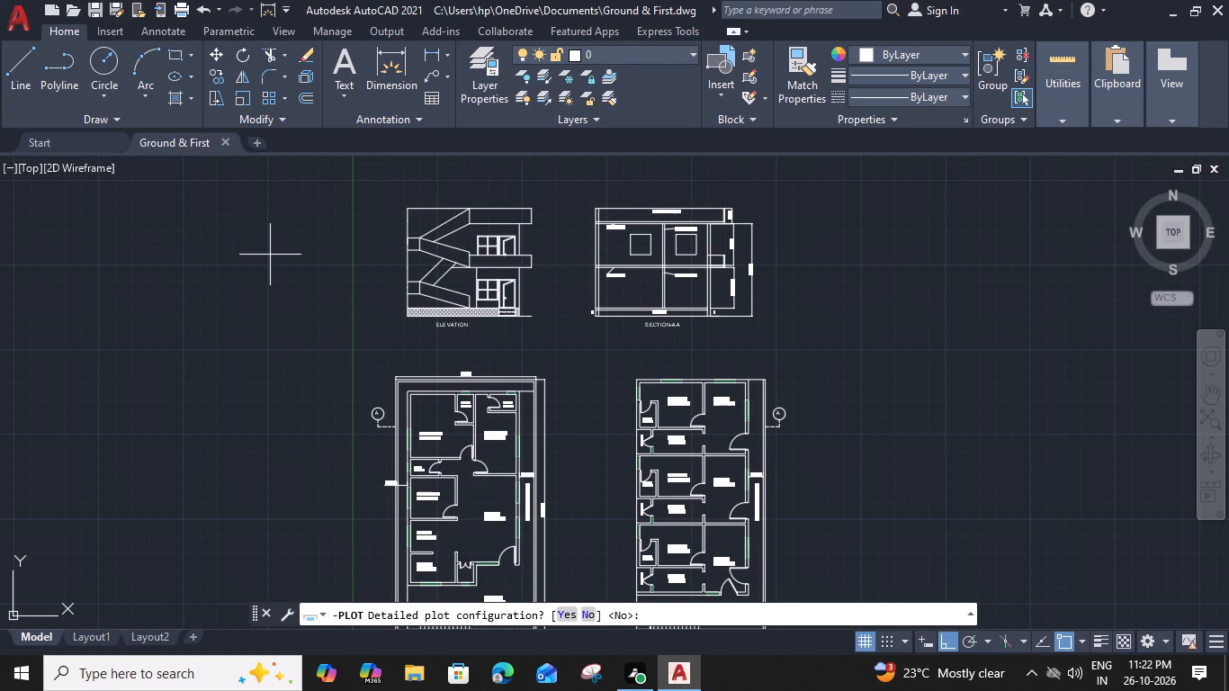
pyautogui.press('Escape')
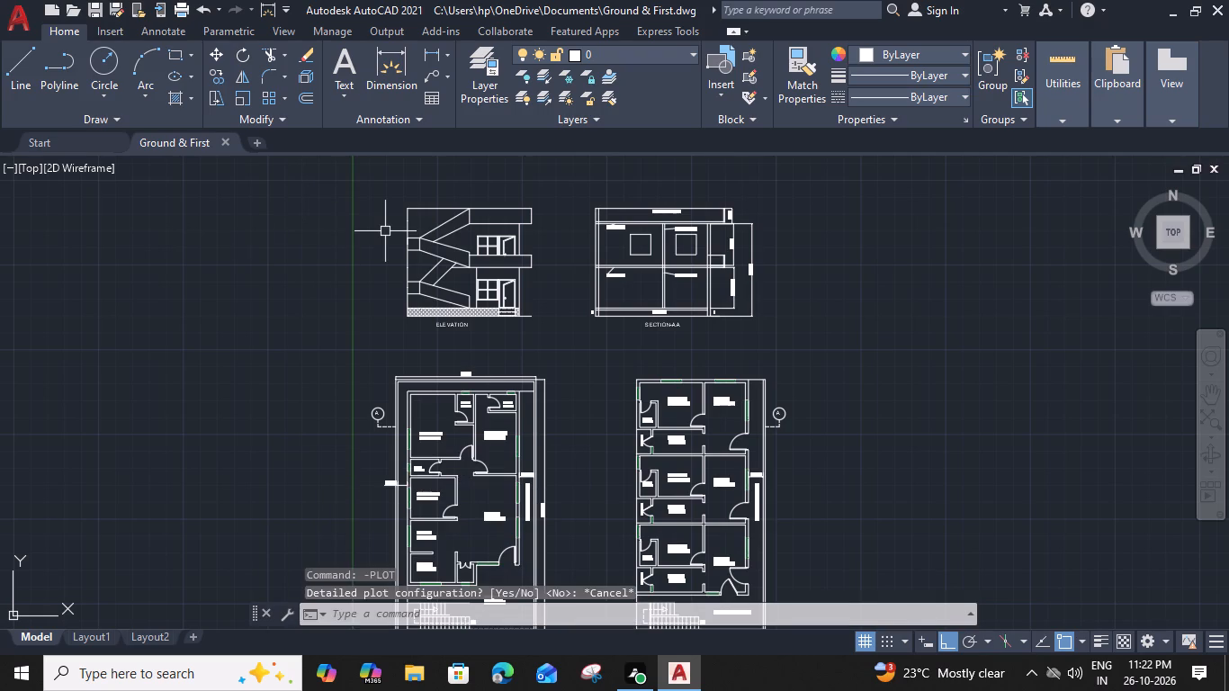
# Set up a plot of the drawing with the AutoCAD PDF (High Quality Print).pc3 plotter and centre it on the paper.
pyautogui.write('plot')
pyautogui.press('Return')
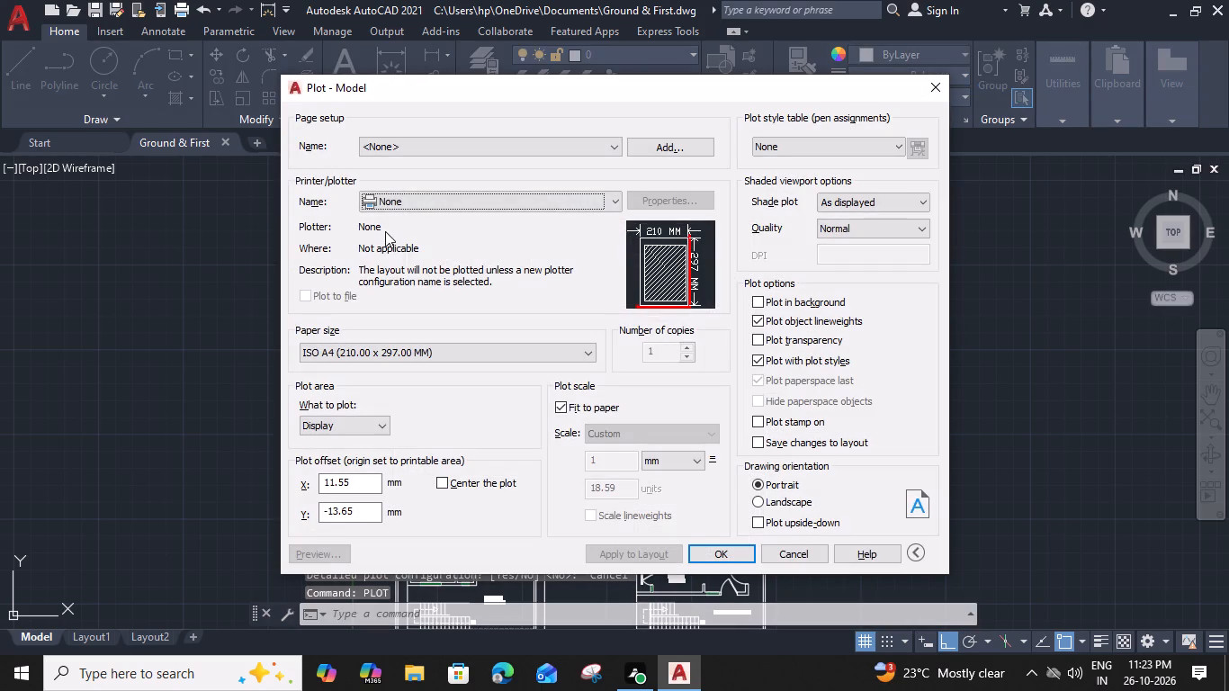
pyautogui.click(612, 203)
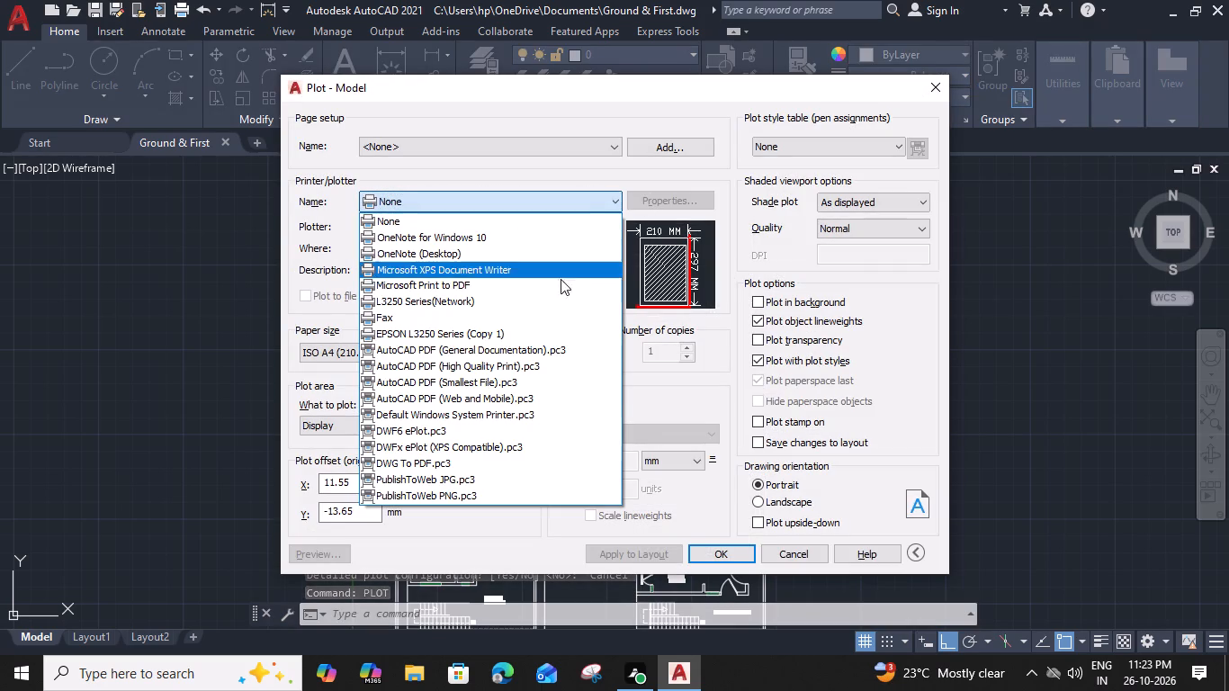
pyautogui.click(543, 366)
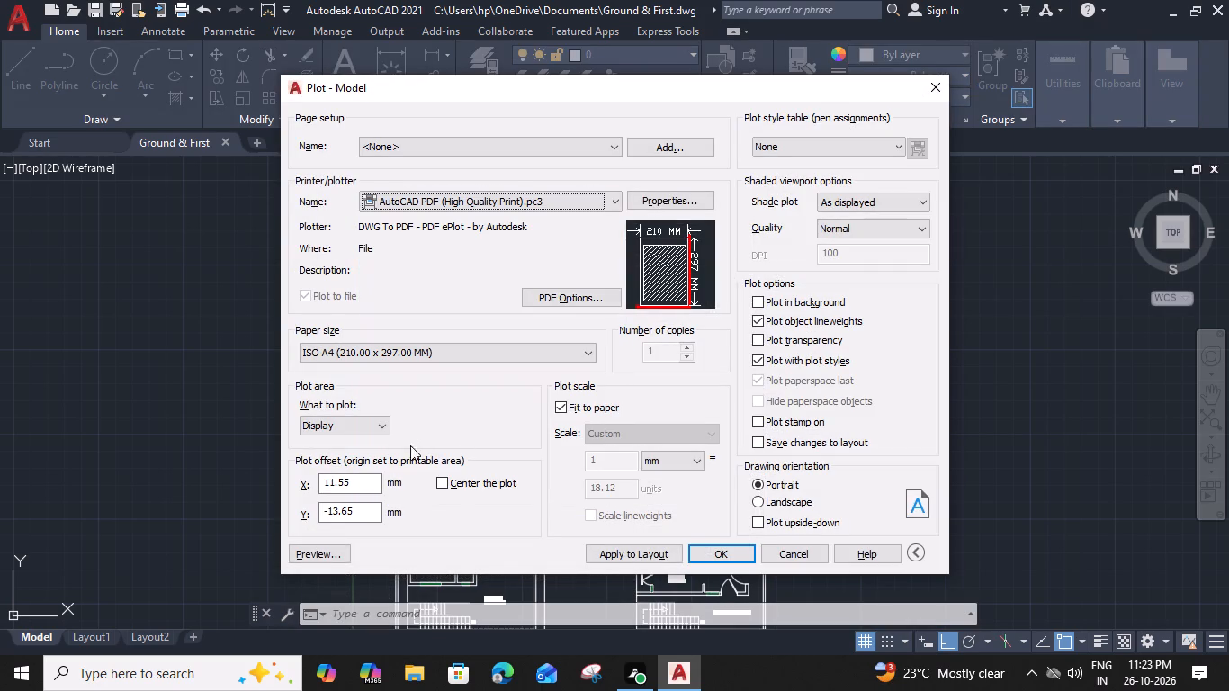
pyautogui.click(441, 481)
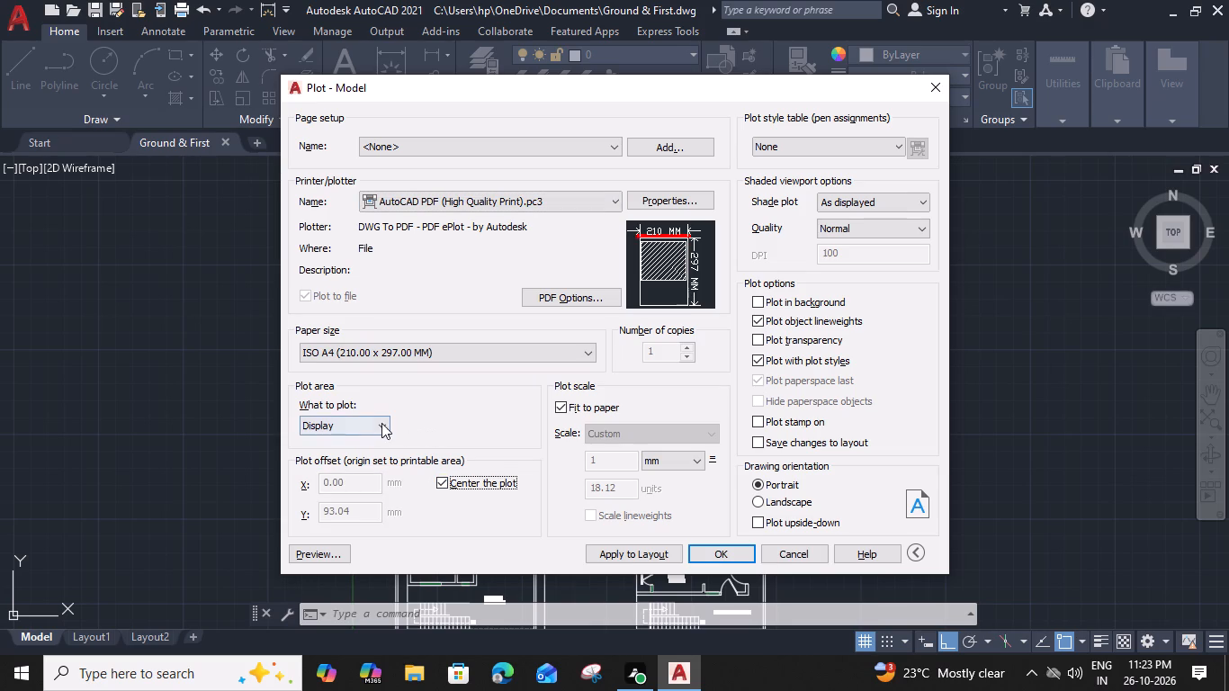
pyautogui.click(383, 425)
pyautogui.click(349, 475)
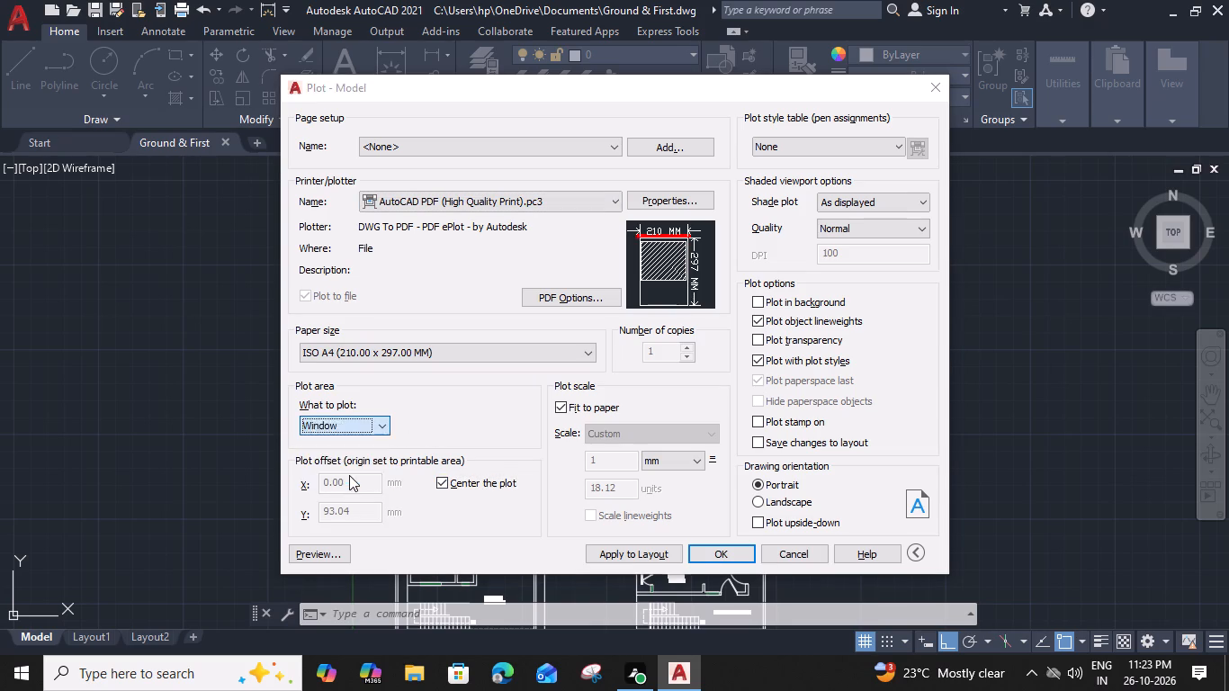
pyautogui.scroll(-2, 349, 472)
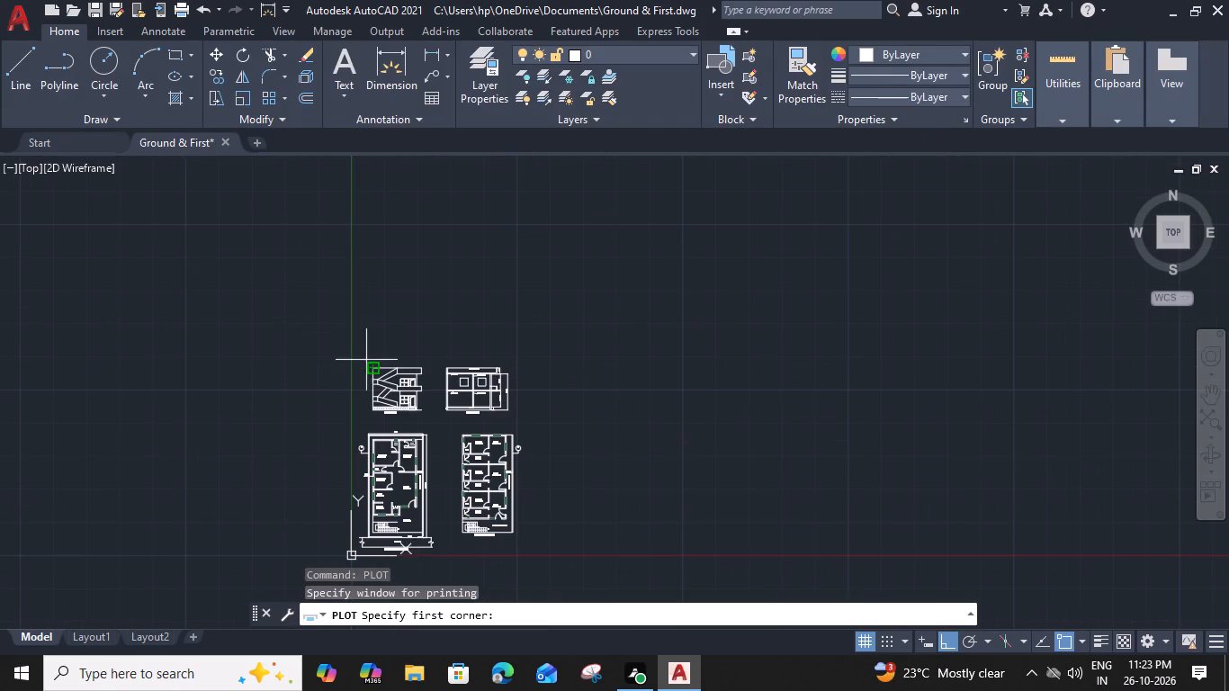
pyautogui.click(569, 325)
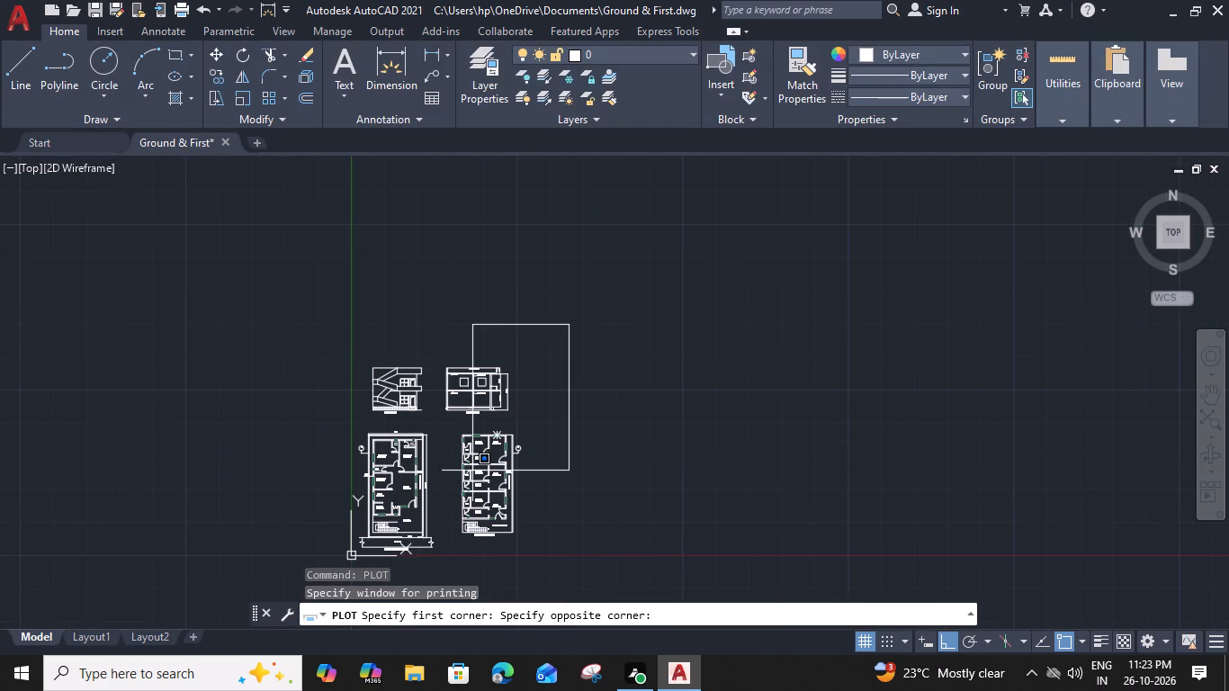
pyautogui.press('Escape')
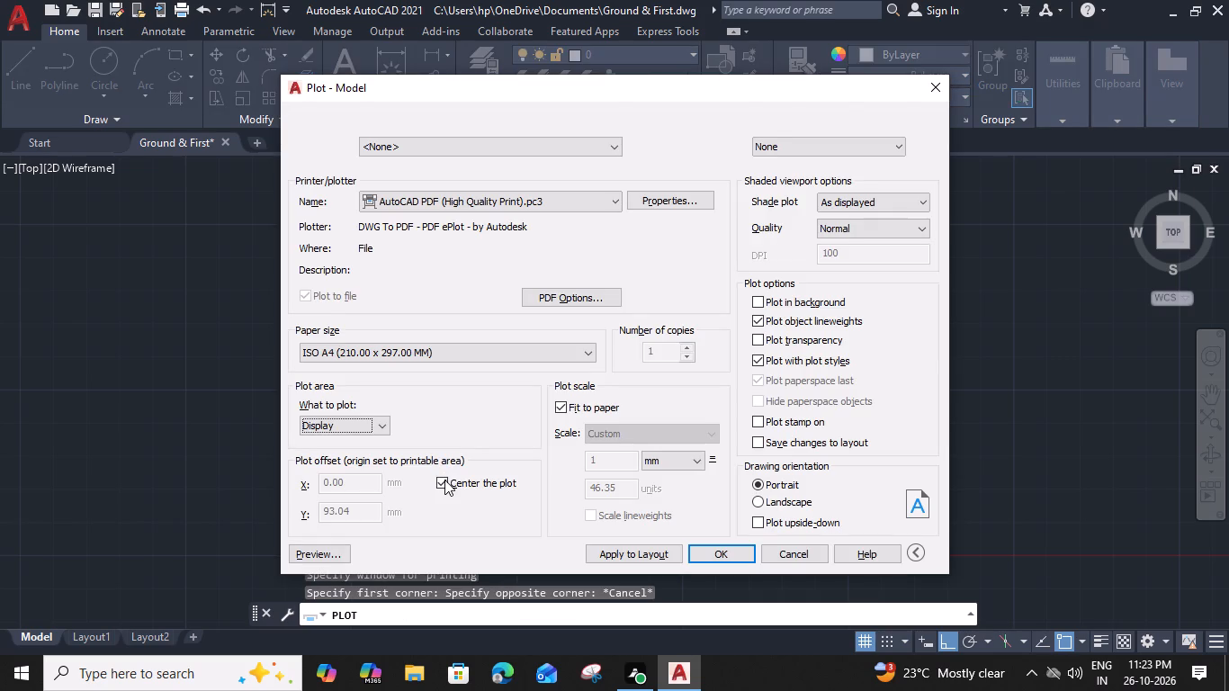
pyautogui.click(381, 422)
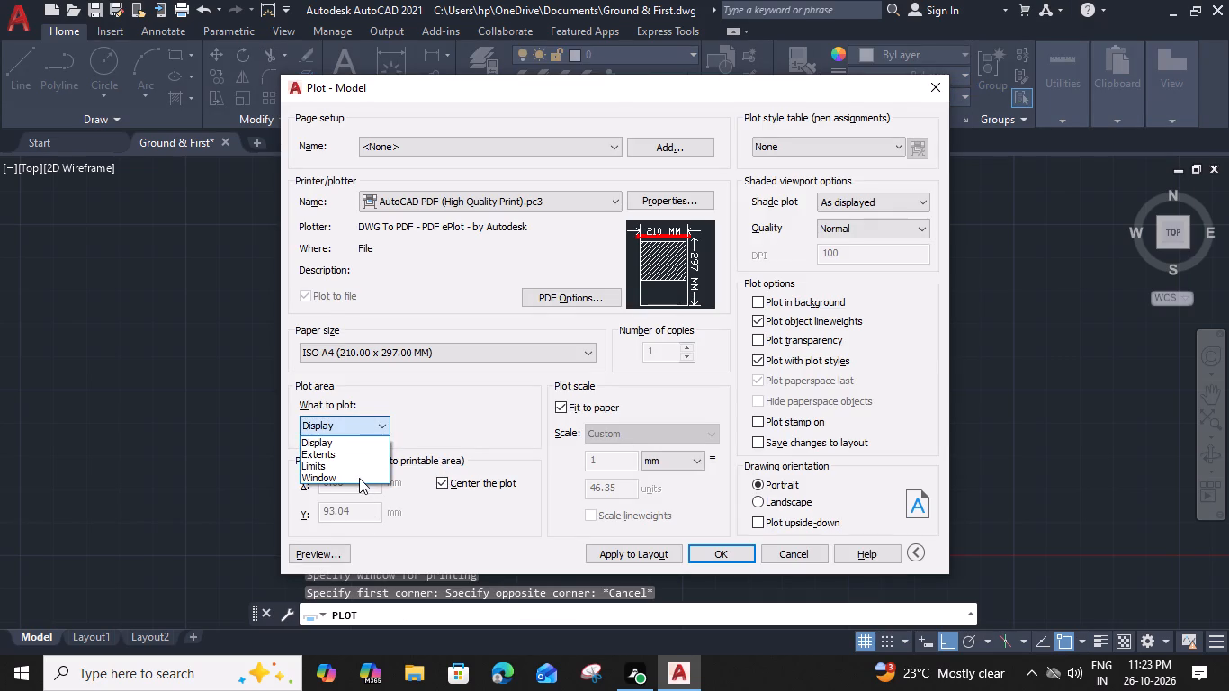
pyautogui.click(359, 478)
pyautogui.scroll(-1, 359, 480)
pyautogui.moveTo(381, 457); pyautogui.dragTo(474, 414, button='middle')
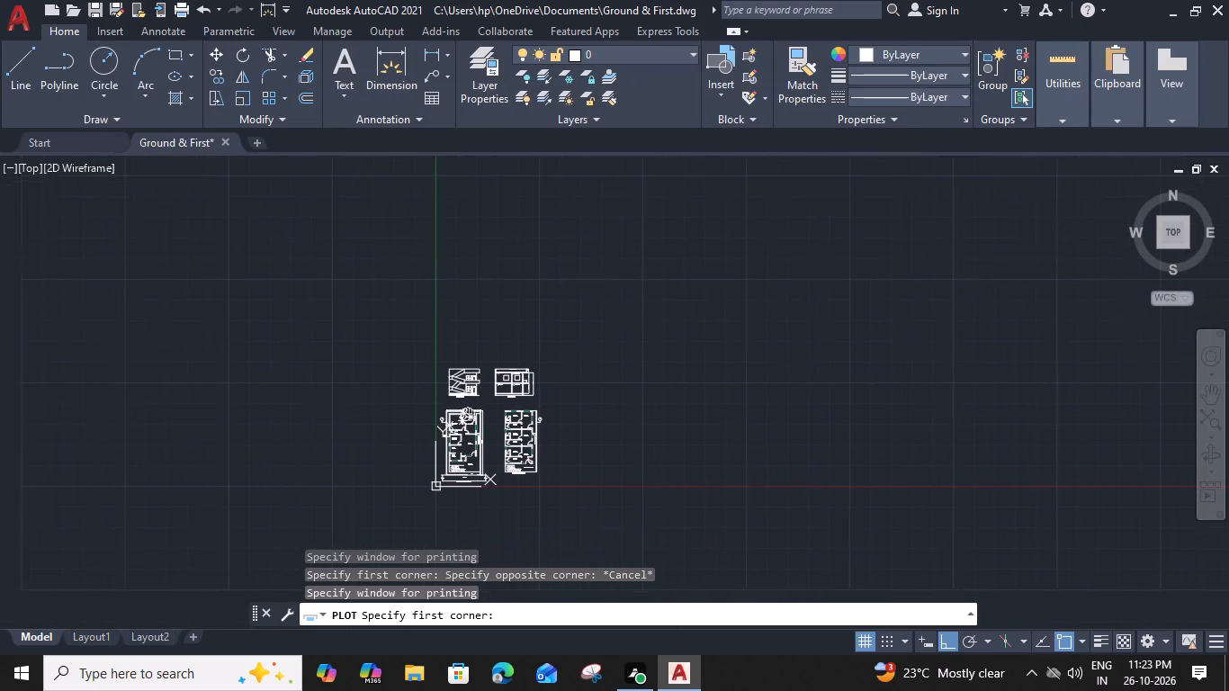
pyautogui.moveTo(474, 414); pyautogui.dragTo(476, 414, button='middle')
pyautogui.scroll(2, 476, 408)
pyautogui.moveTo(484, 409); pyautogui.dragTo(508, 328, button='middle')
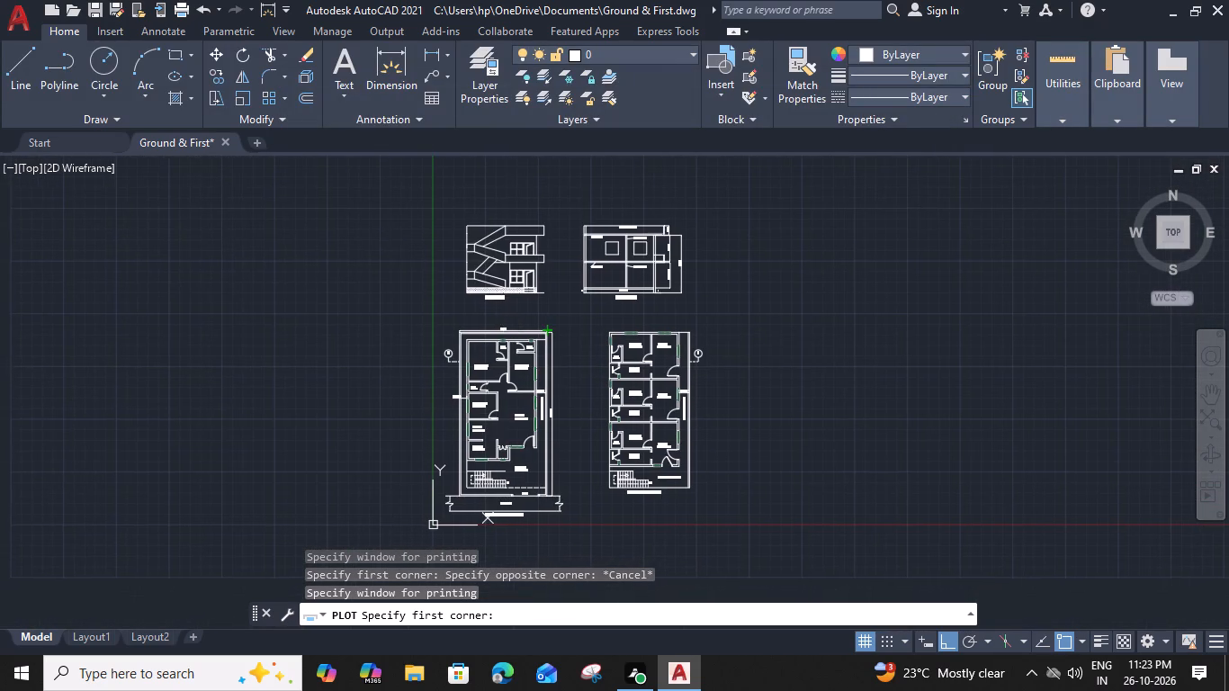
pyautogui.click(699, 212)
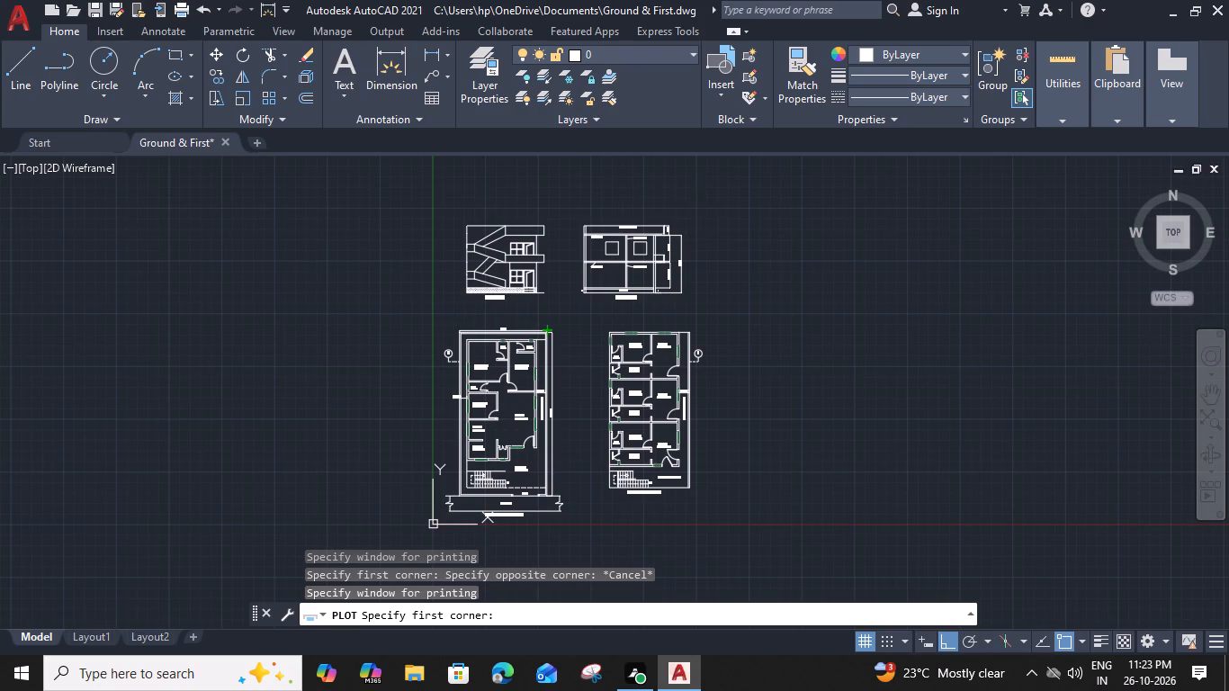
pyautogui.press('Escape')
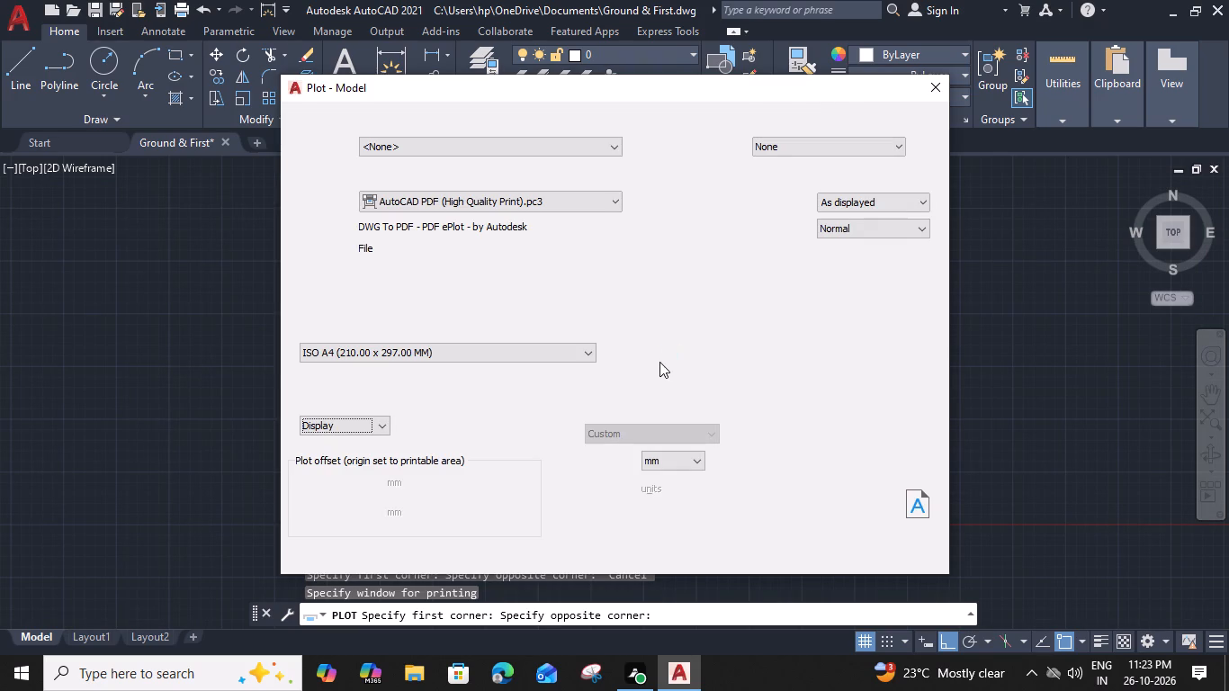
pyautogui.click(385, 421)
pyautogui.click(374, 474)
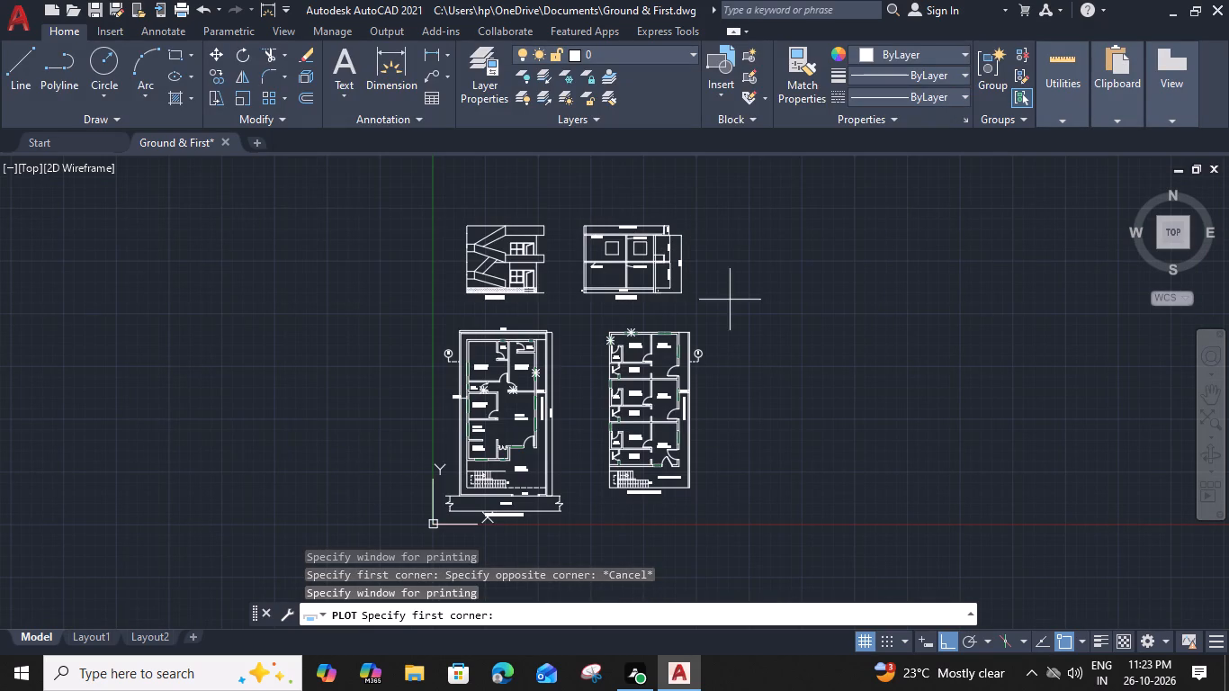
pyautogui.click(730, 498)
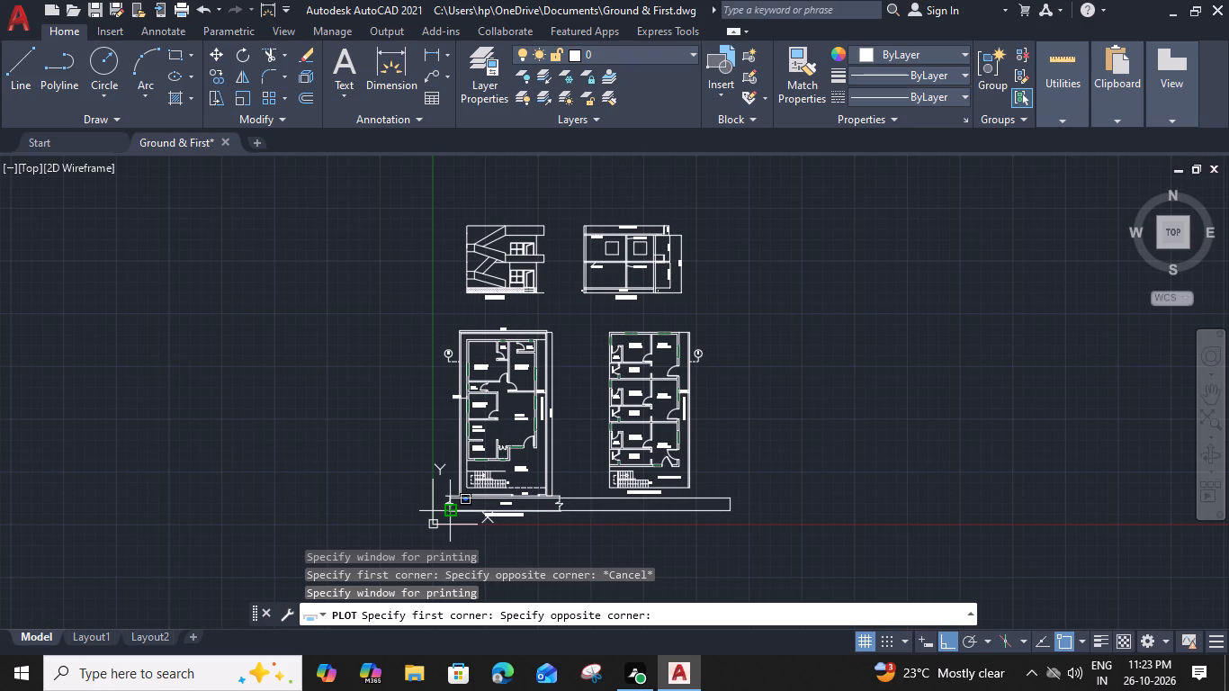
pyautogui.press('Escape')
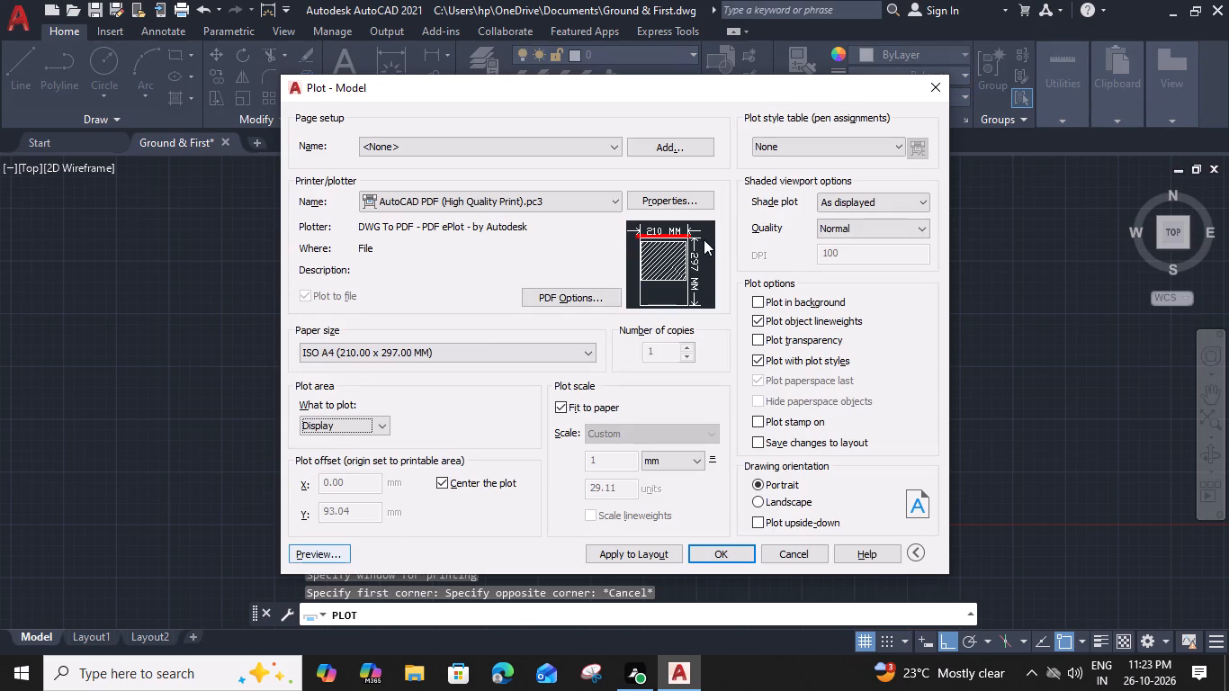
# Close the plot setup and move the UCS origin below the ground floor plan and further to its left, clear of the drawings.
pyautogui.click(938, 84)
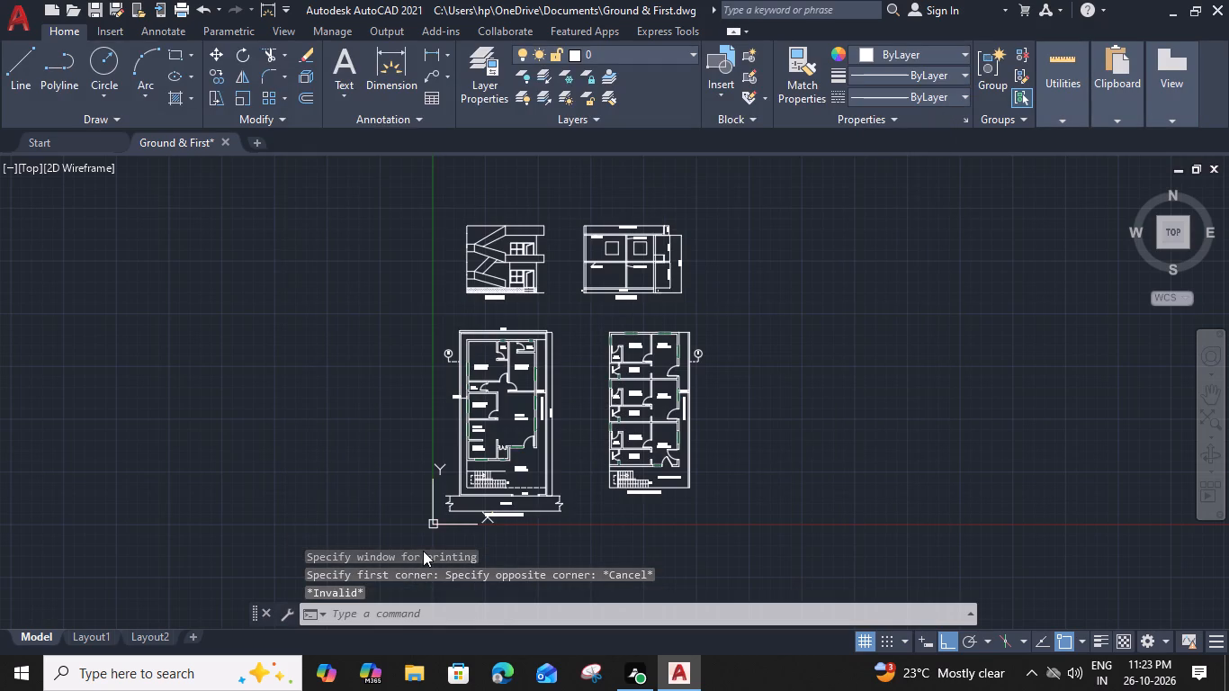
pyautogui.click(436, 524)
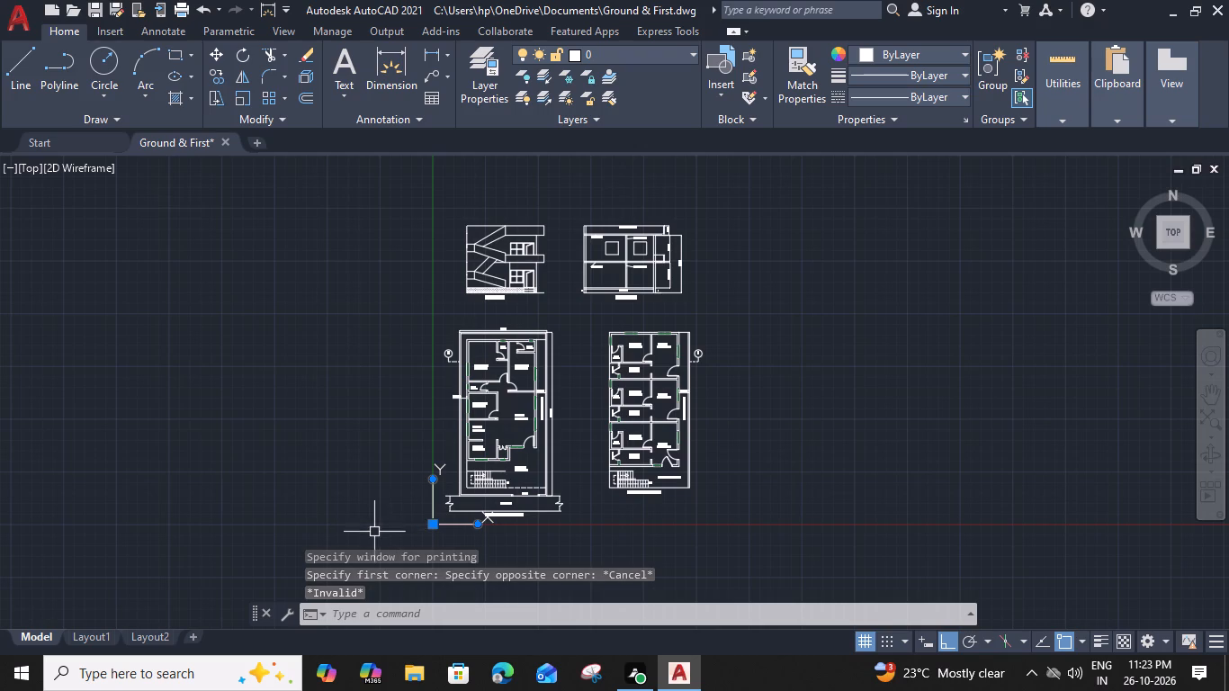
pyautogui.click(437, 523)
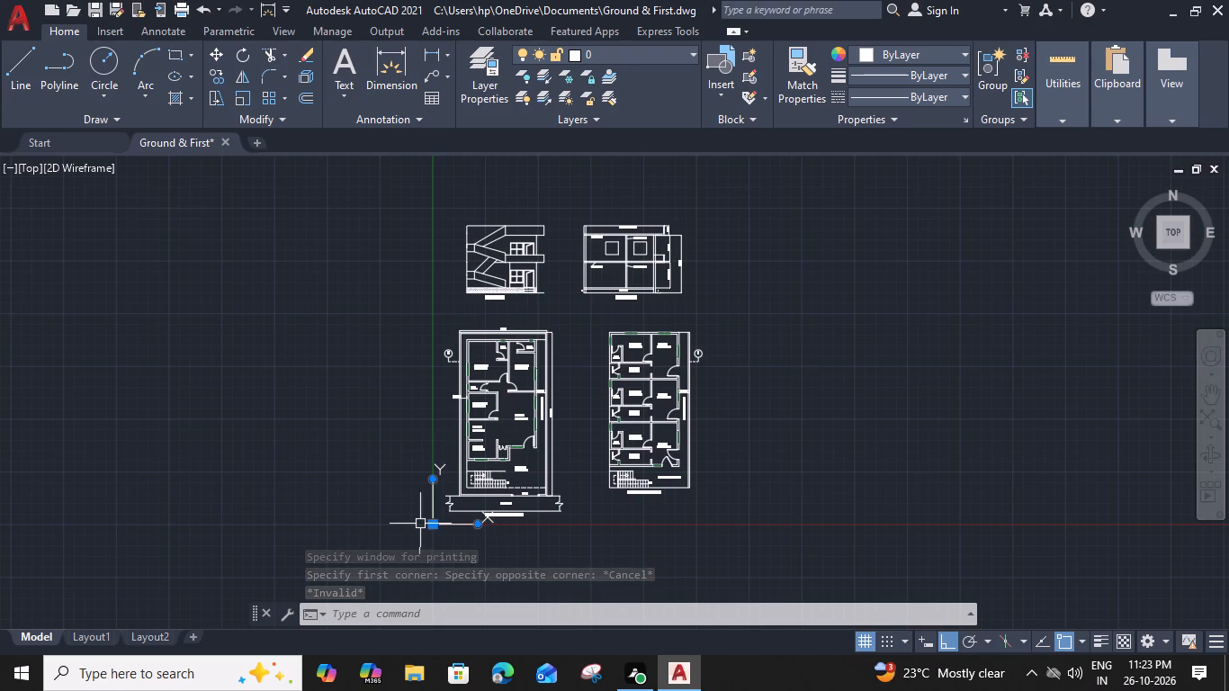
pyautogui.click(437, 521)
pyautogui.moveTo(428, 570); pyautogui.dragTo(439, 497, button='middle')
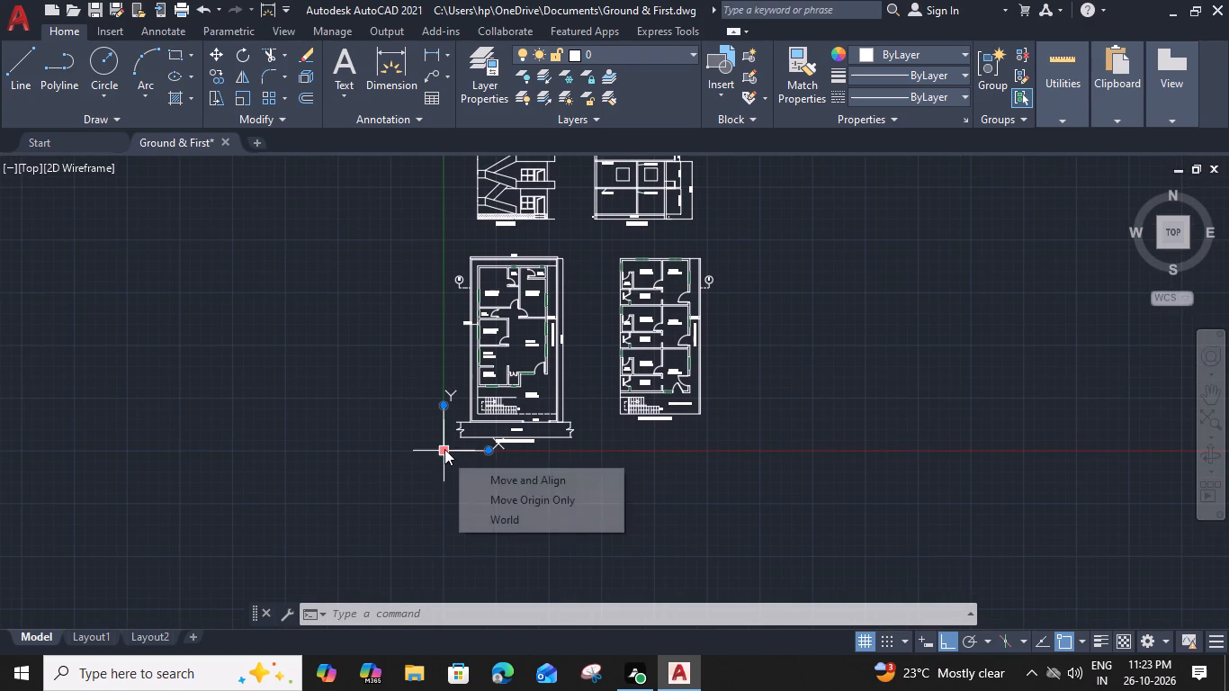
pyautogui.click(444, 449)
pyautogui.click(431, 548)
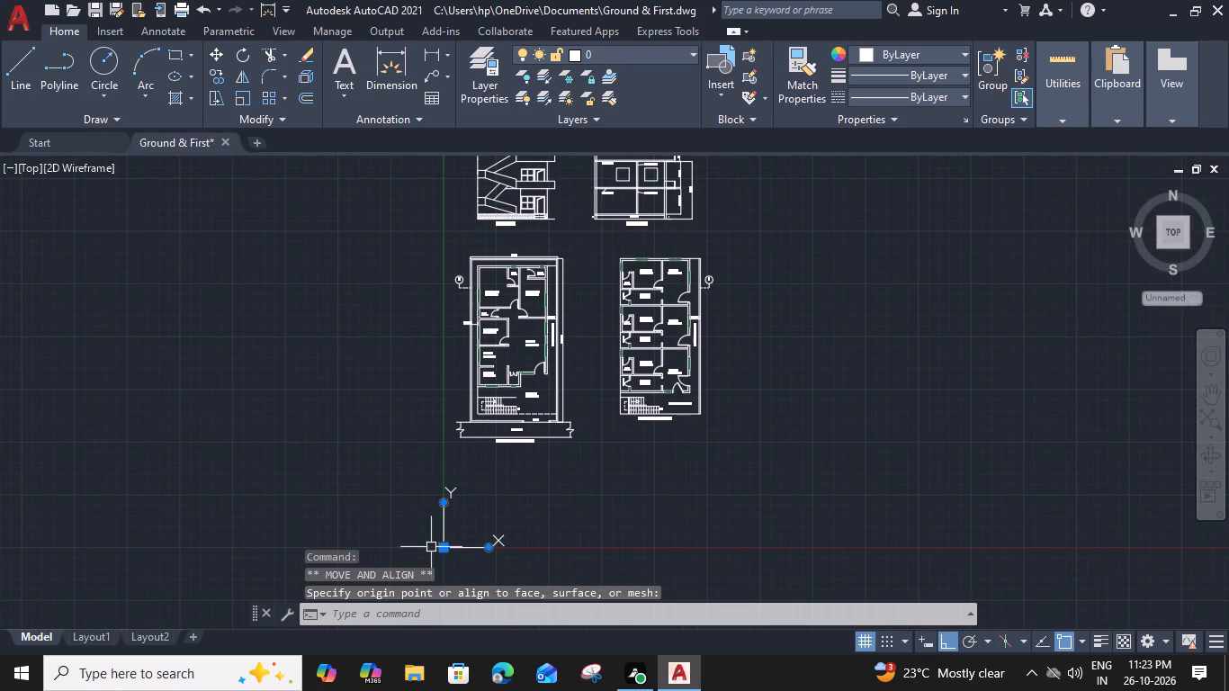
pyautogui.moveTo(493, 472); pyautogui.dragTo(455, 508, button='middle')
pyautogui.moveTo(455, 507); pyautogui.dragTo(489, 425, button='middle')
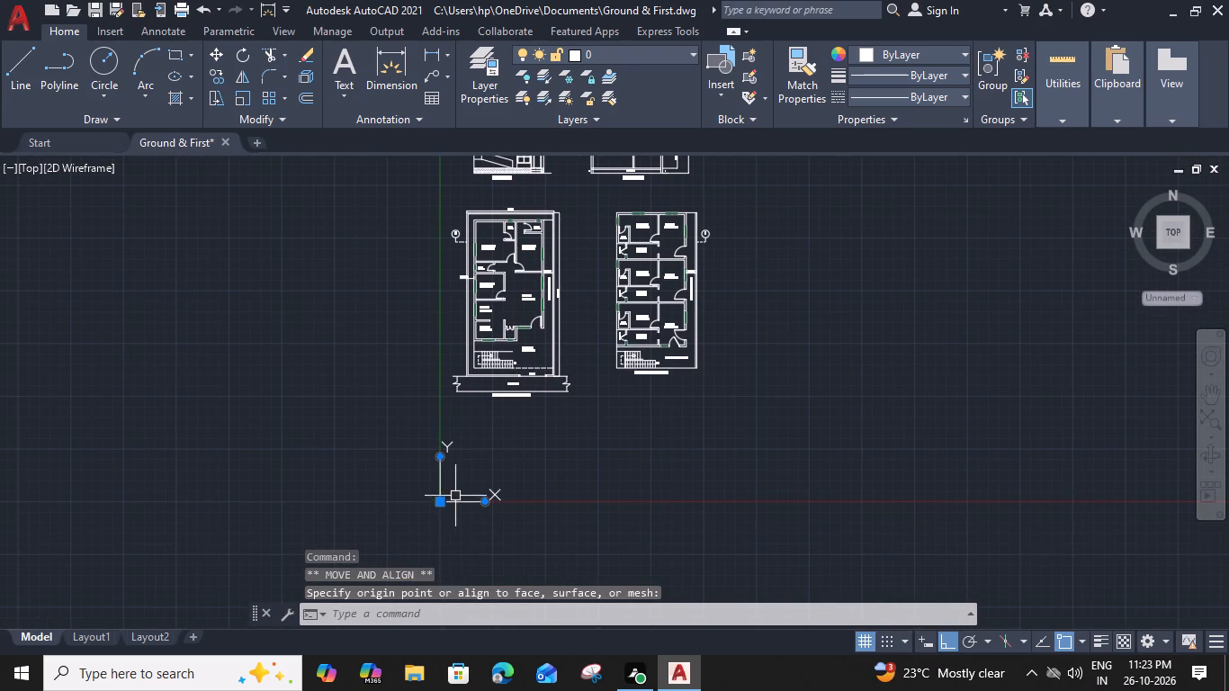
pyautogui.click(437, 498)
pyautogui.click(398, 508)
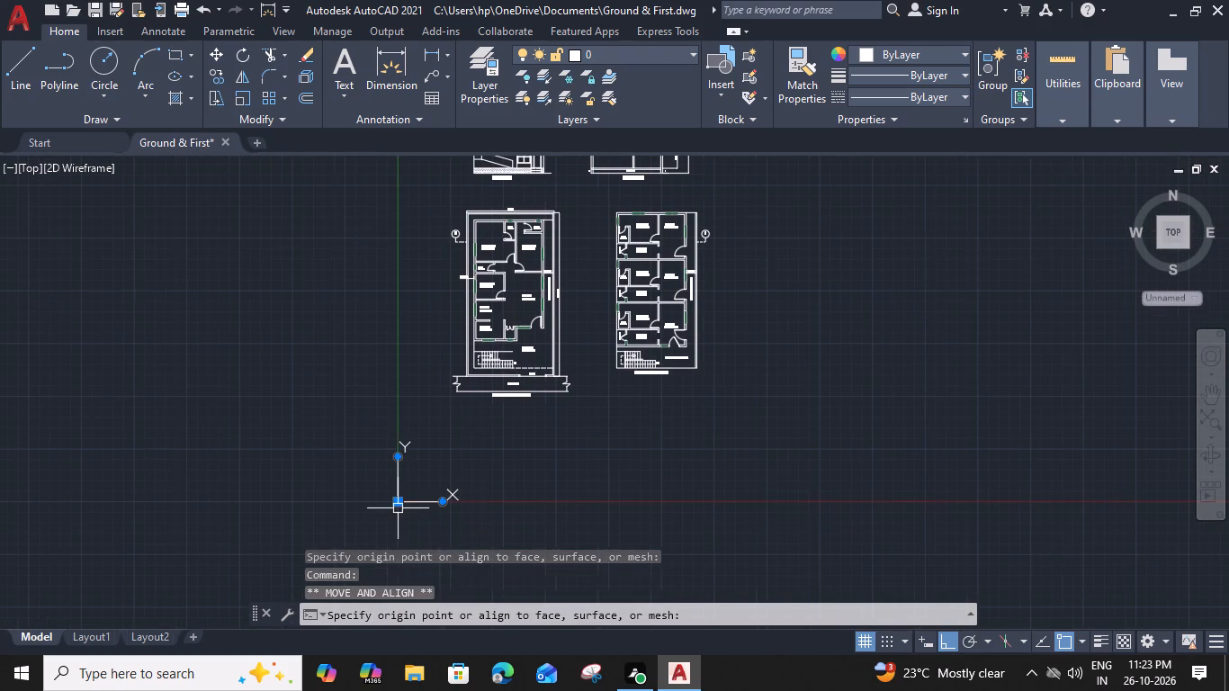
# Set up a centred plot with AutoCAD PDF (High Quality Print).pc3 and a window enclosing the elevation, section and both floor plans.
pyautogui.moveTo(462, 471); pyautogui.dragTo(455, 542, button='middle')
pyautogui.scroll(-1, 614, 274)
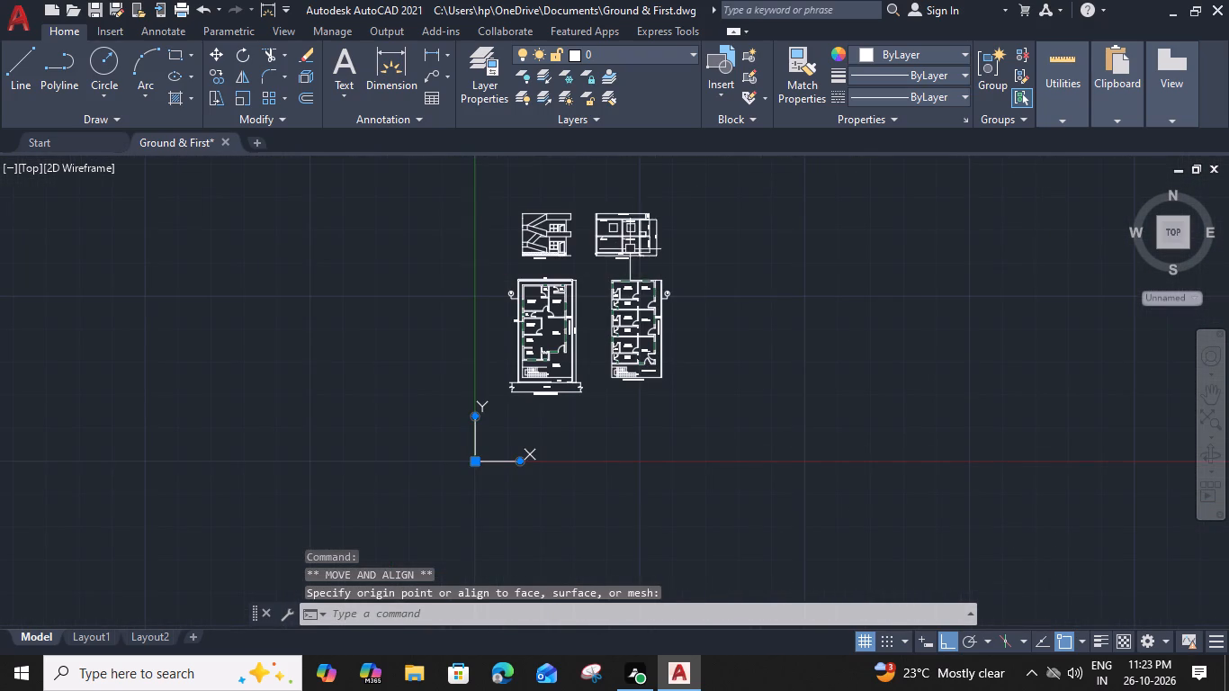
pyautogui.moveTo(636, 229); pyautogui.dragTo(637, 257, button='middle')
pyautogui.write('plot')
pyautogui.press('space')
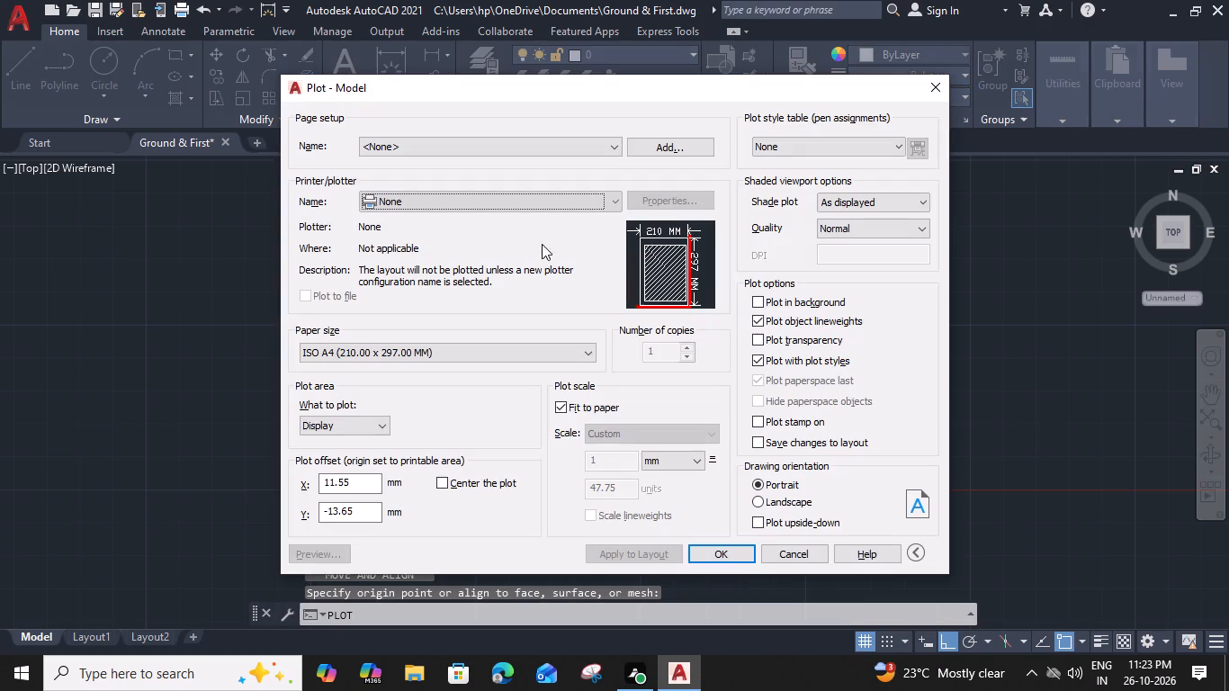
pyautogui.click(612, 202)
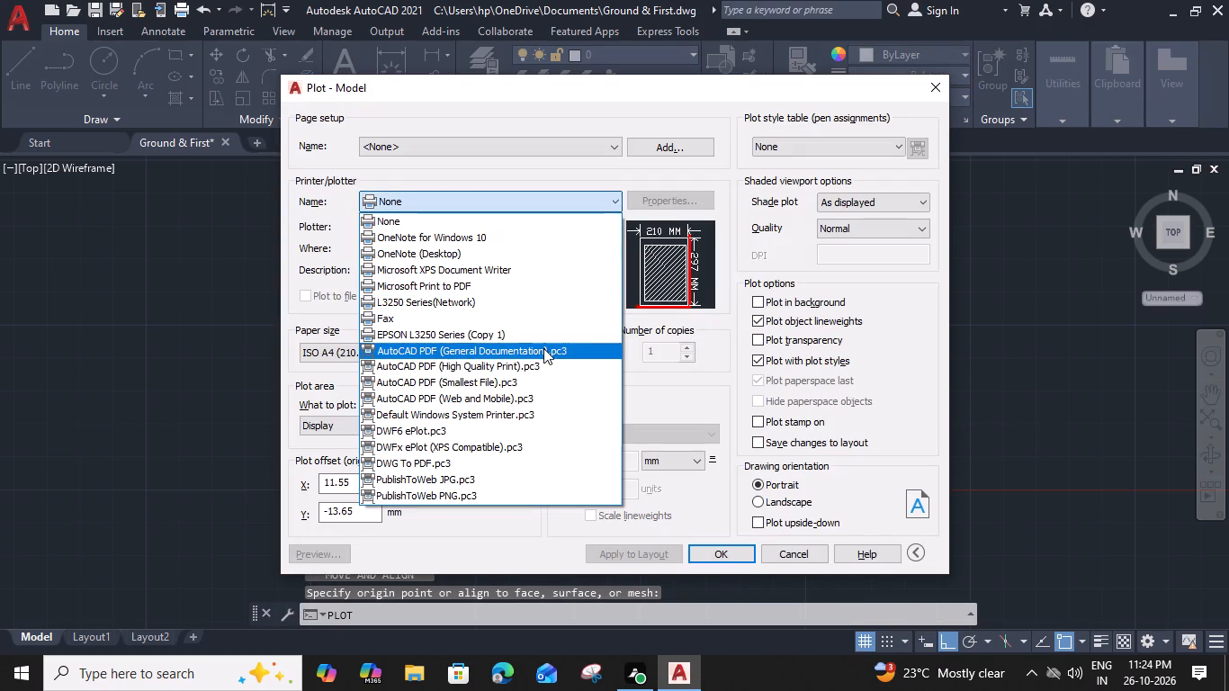
pyautogui.click(542, 360)
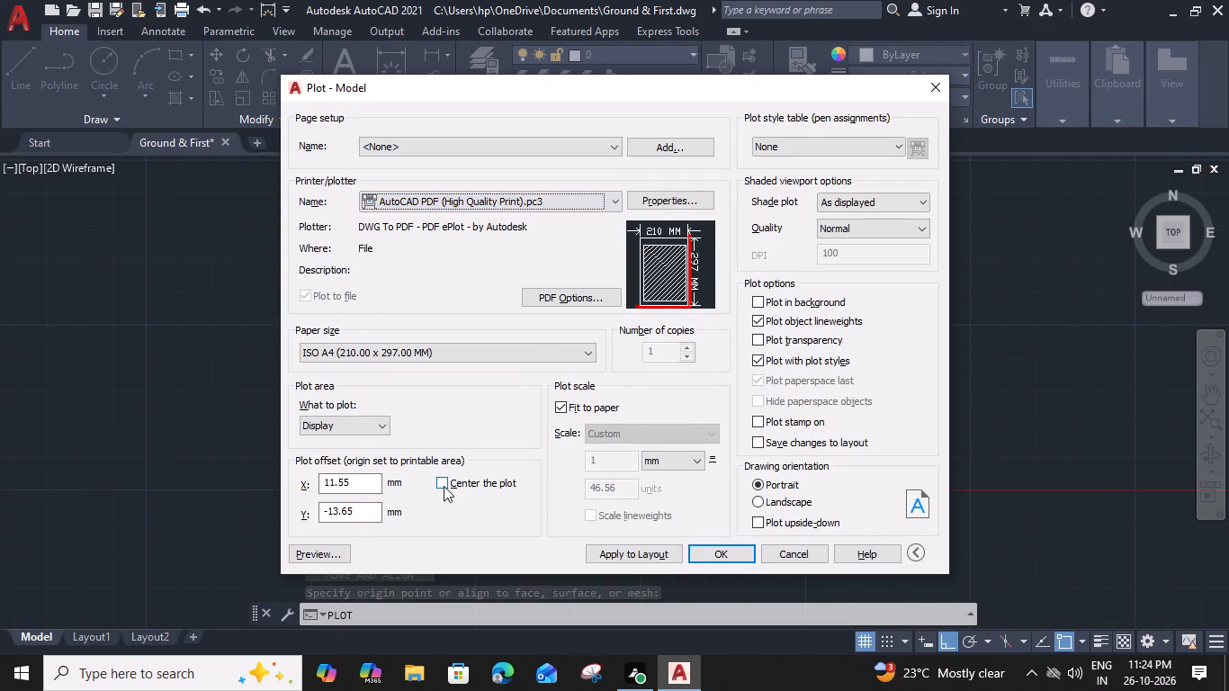
pyautogui.click(444, 486)
pyautogui.click(384, 423)
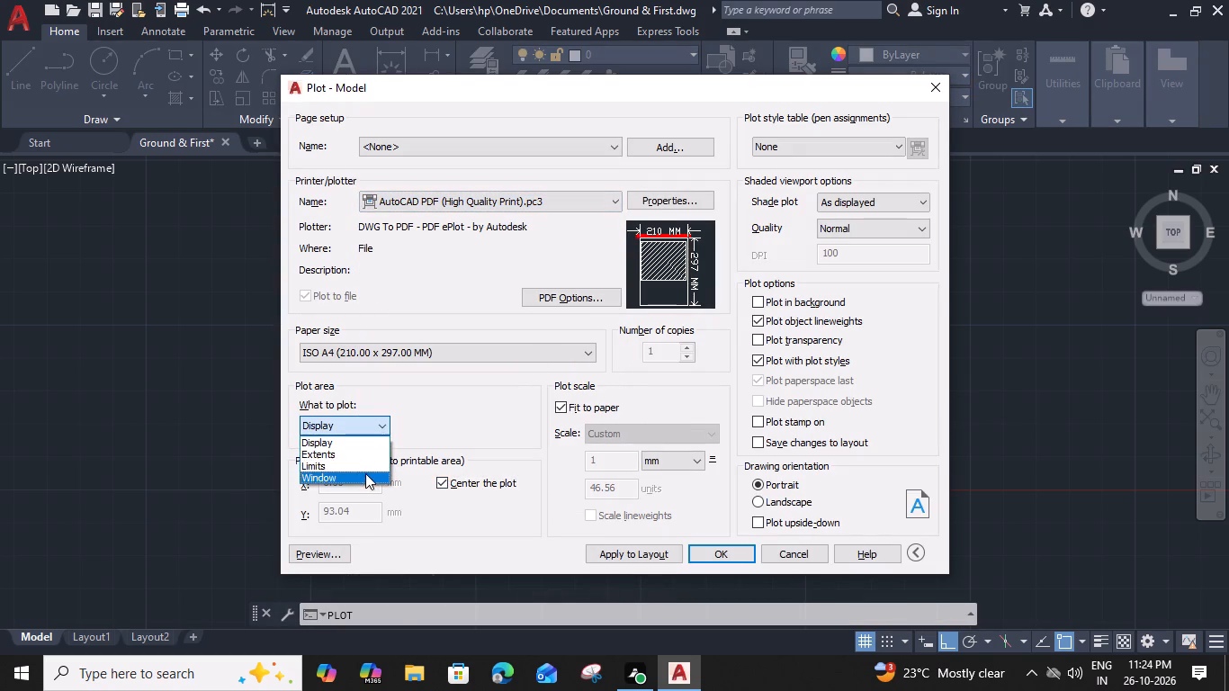
pyautogui.click(365, 473)
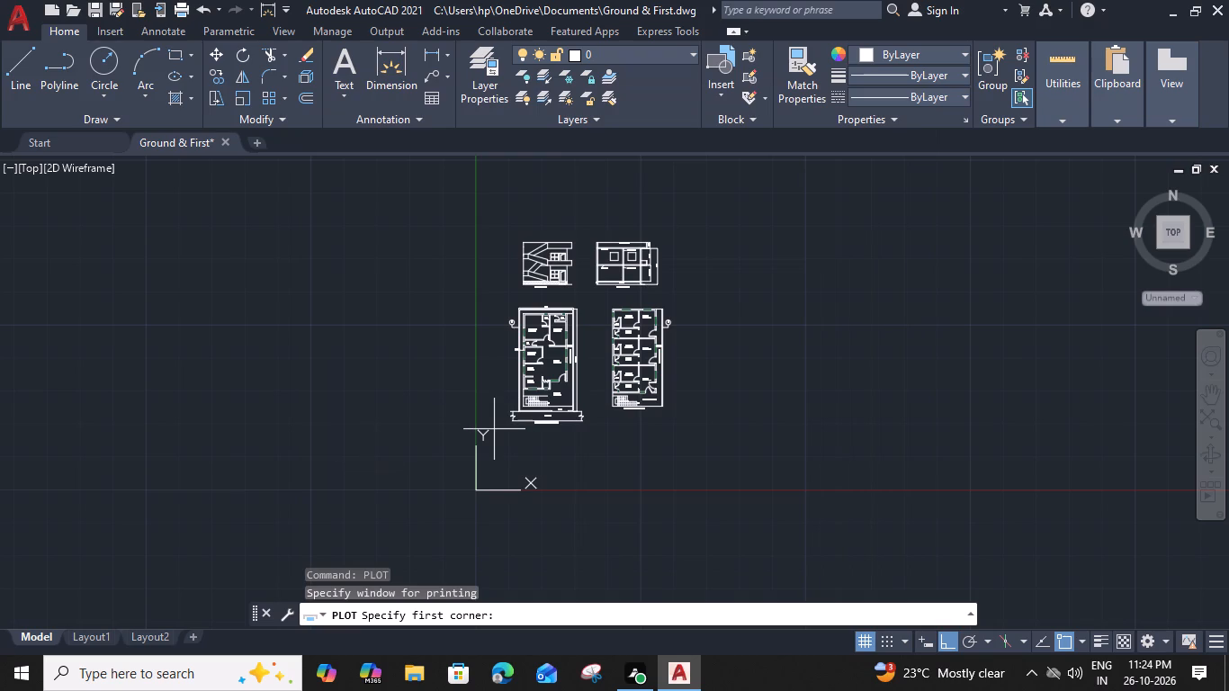
pyautogui.click(494, 429)
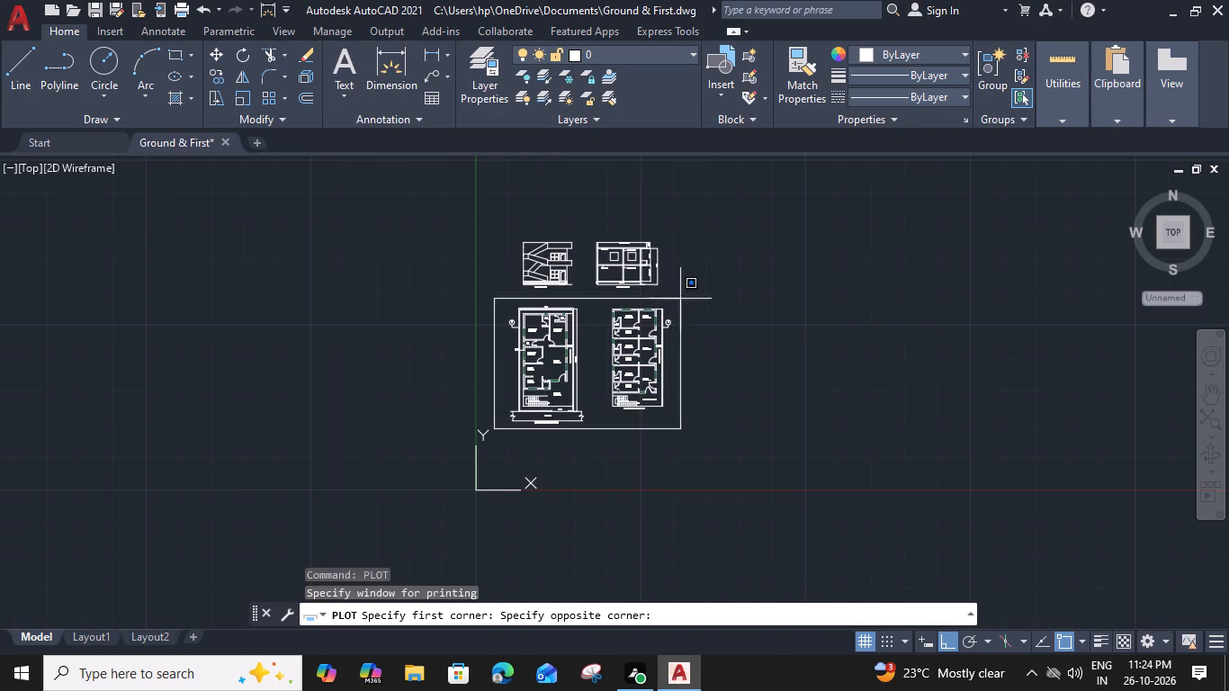
pyautogui.click(681, 230)
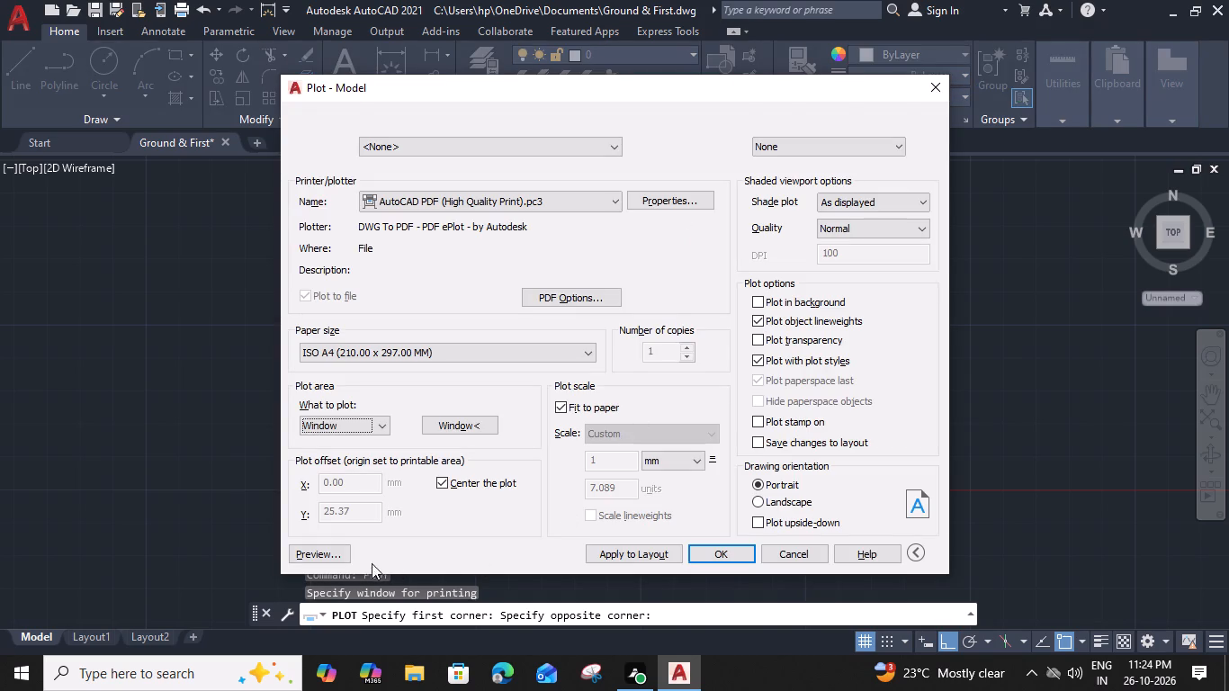
# Preview the windowed plot and output it to the Documents folder as Ground & First-Model.pdf.
pyautogui.click(332, 554)
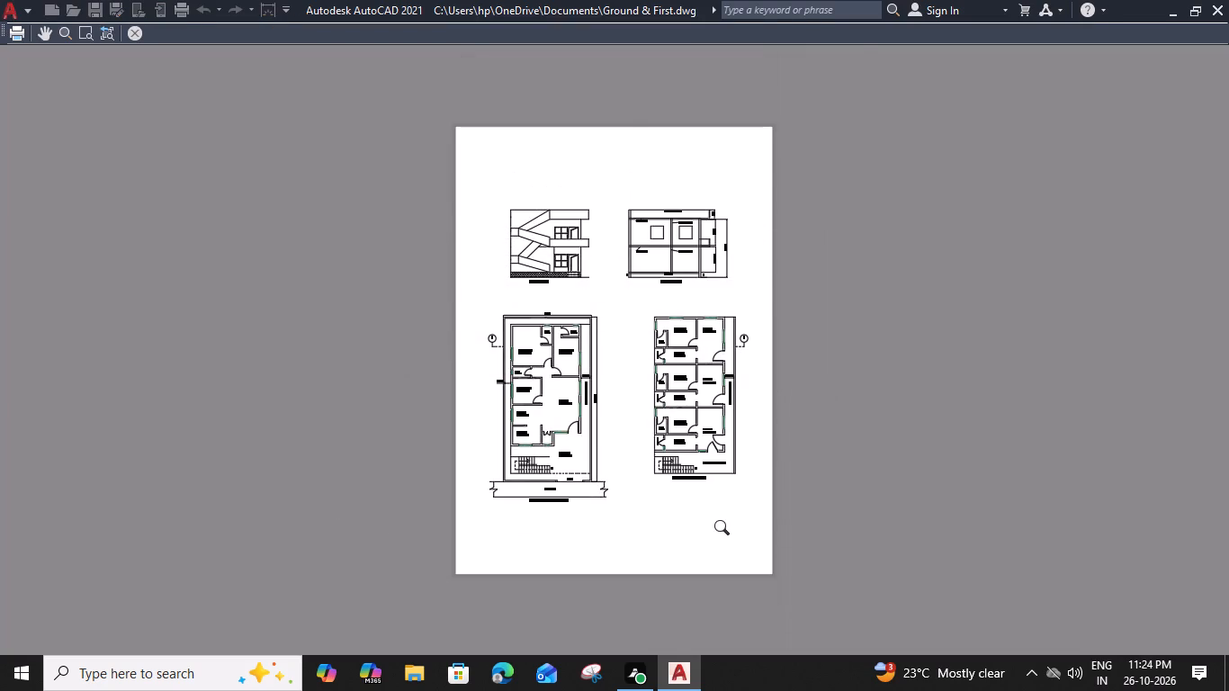
pyautogui.scroll(1, 628, 460)
pyautogui.moveTo(624, 454); pyautogui.dragTo(613, 516, button='middle')
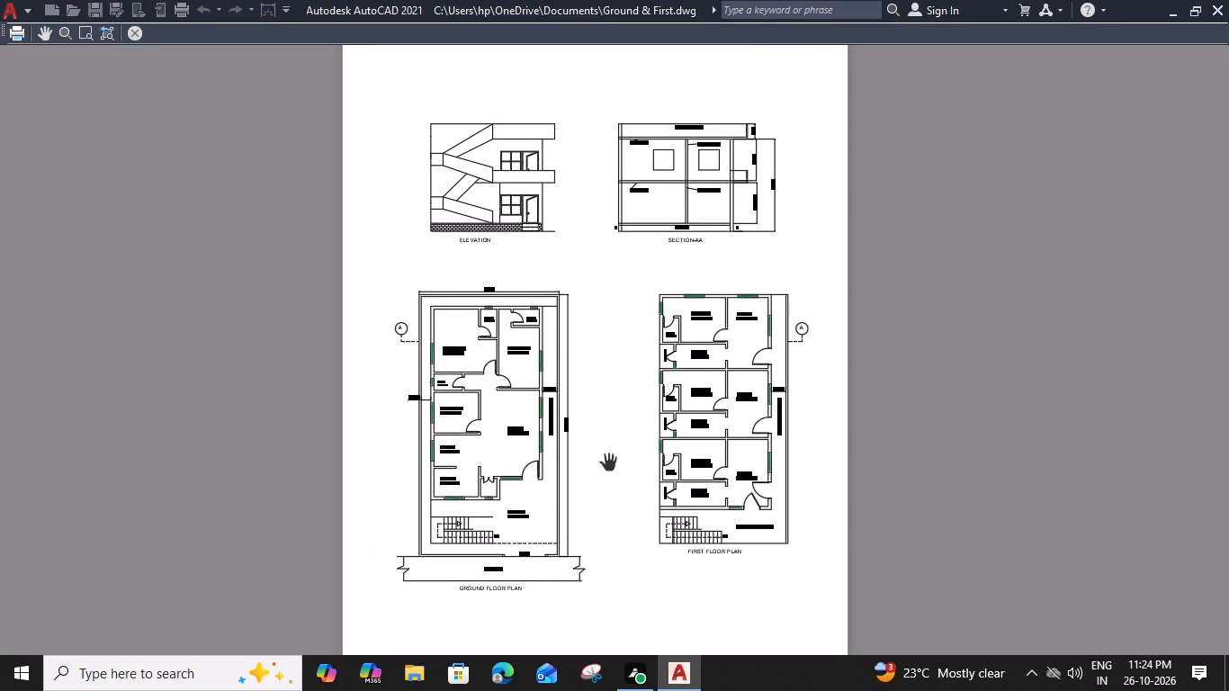
pyautogui.click(135, 26)
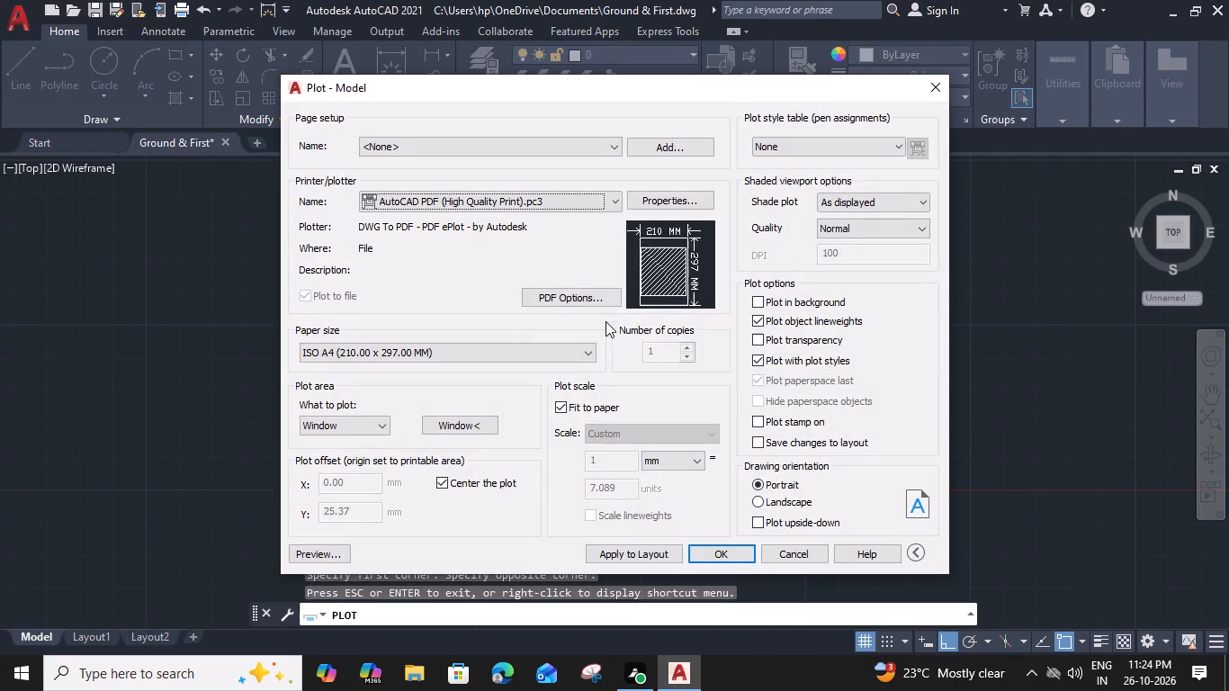
pyautogui.click(704, 553)
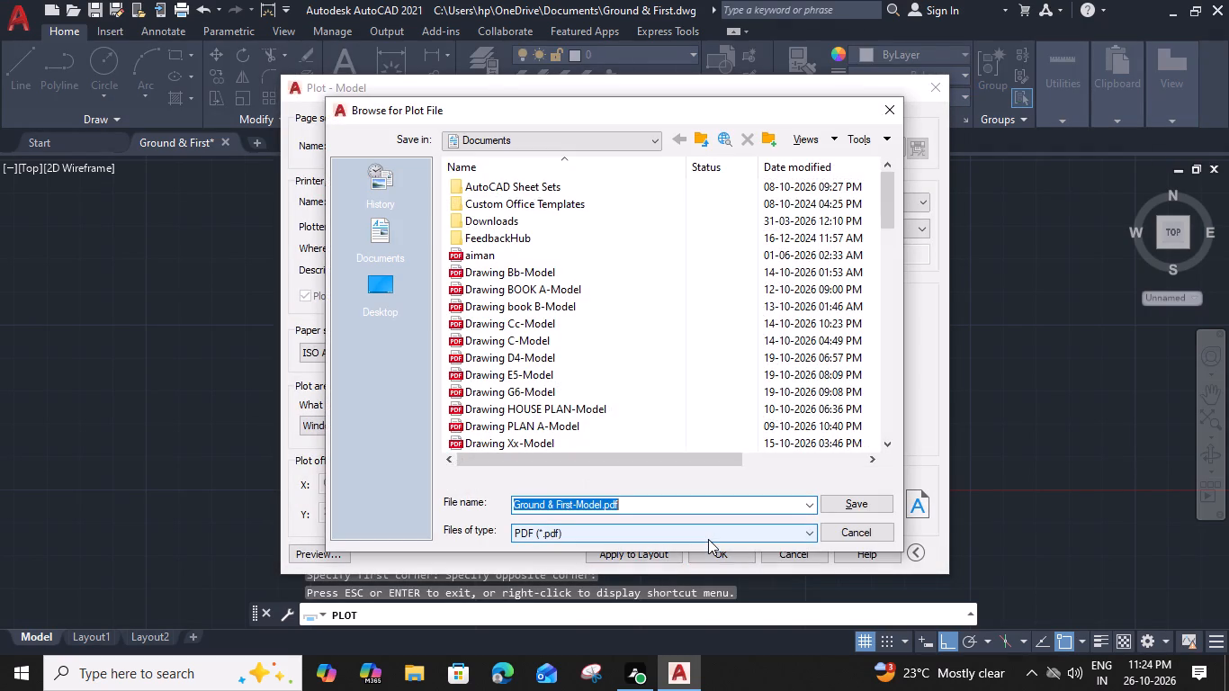
pyautogui.click(836, 507)
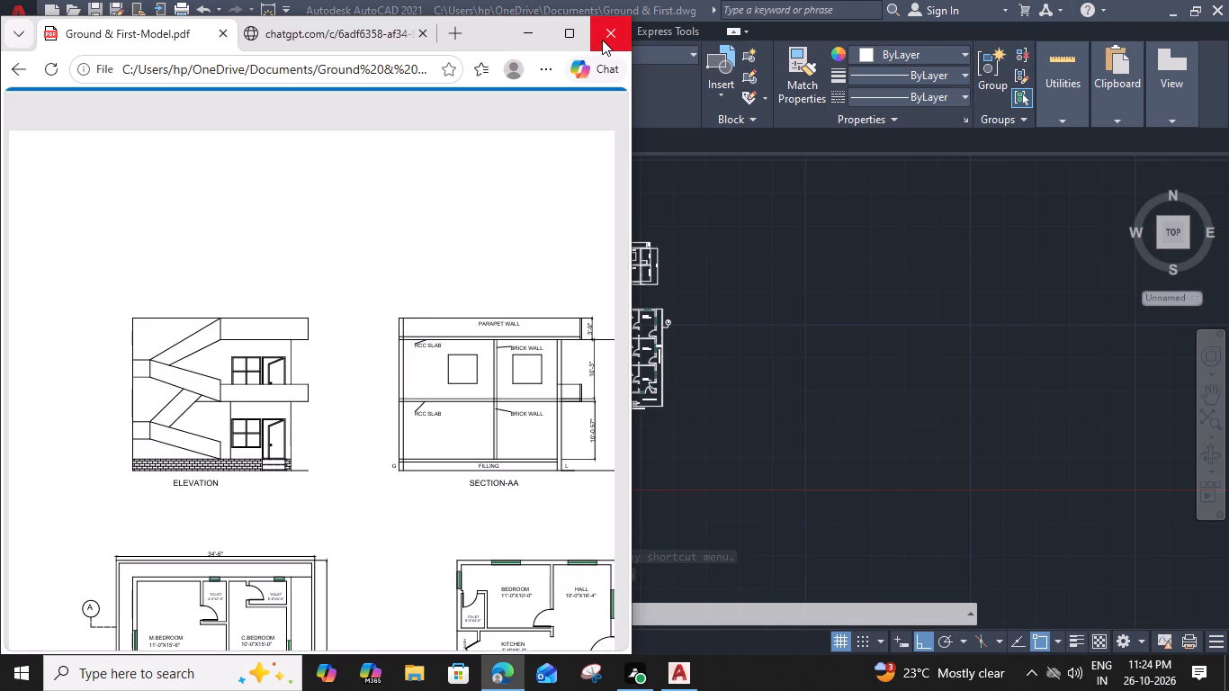
# Look over the elevation, section and floor plans in the plotted PDF in Microsoft Edge and close it.
pyautogui.scroll(-2, 581, 157)
pyautogui.scroll(-2, 546, 271)
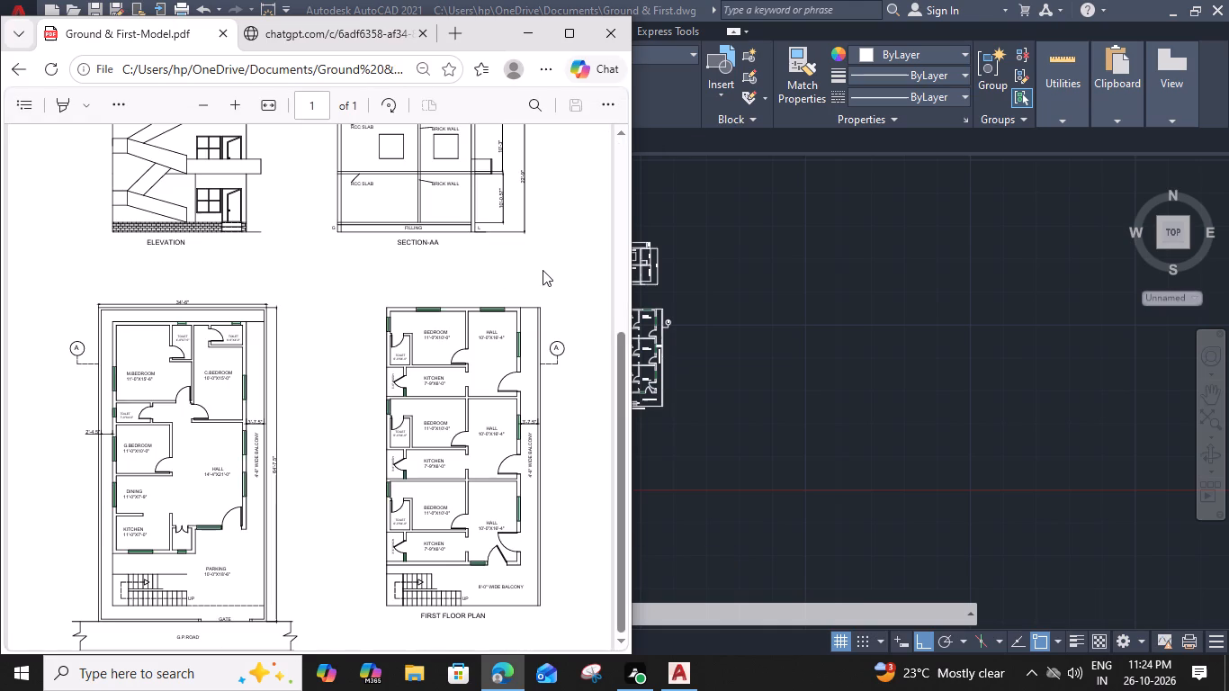
pyautogui.click(612, 37)
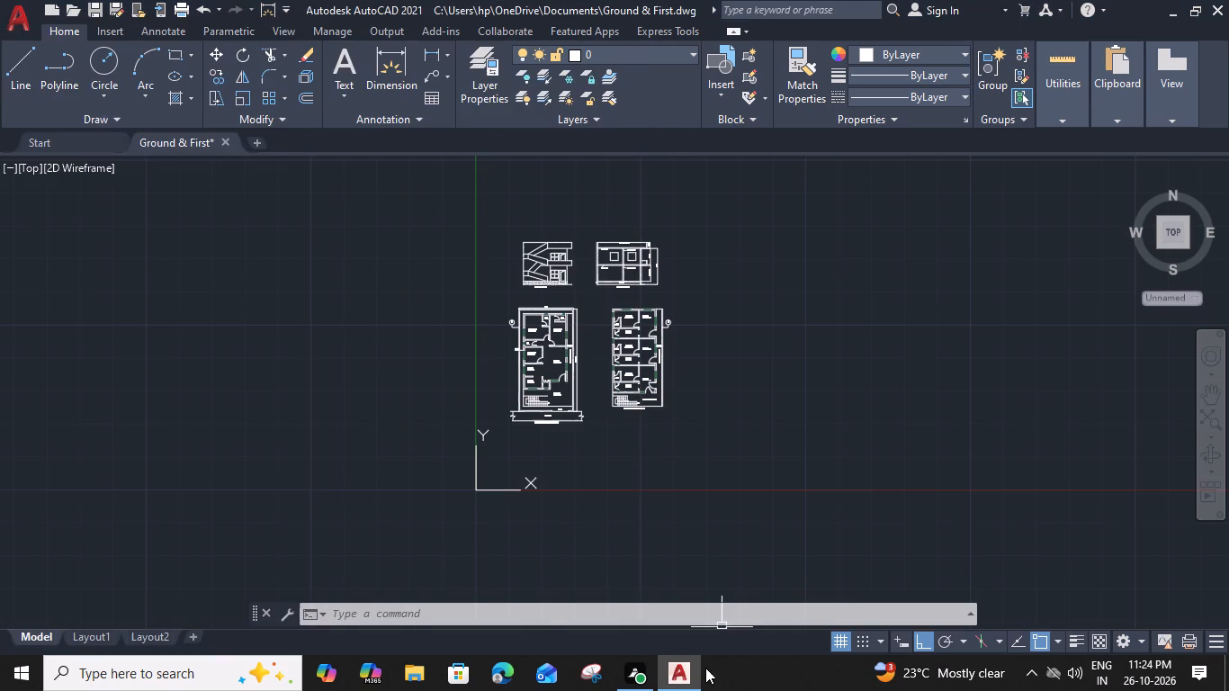
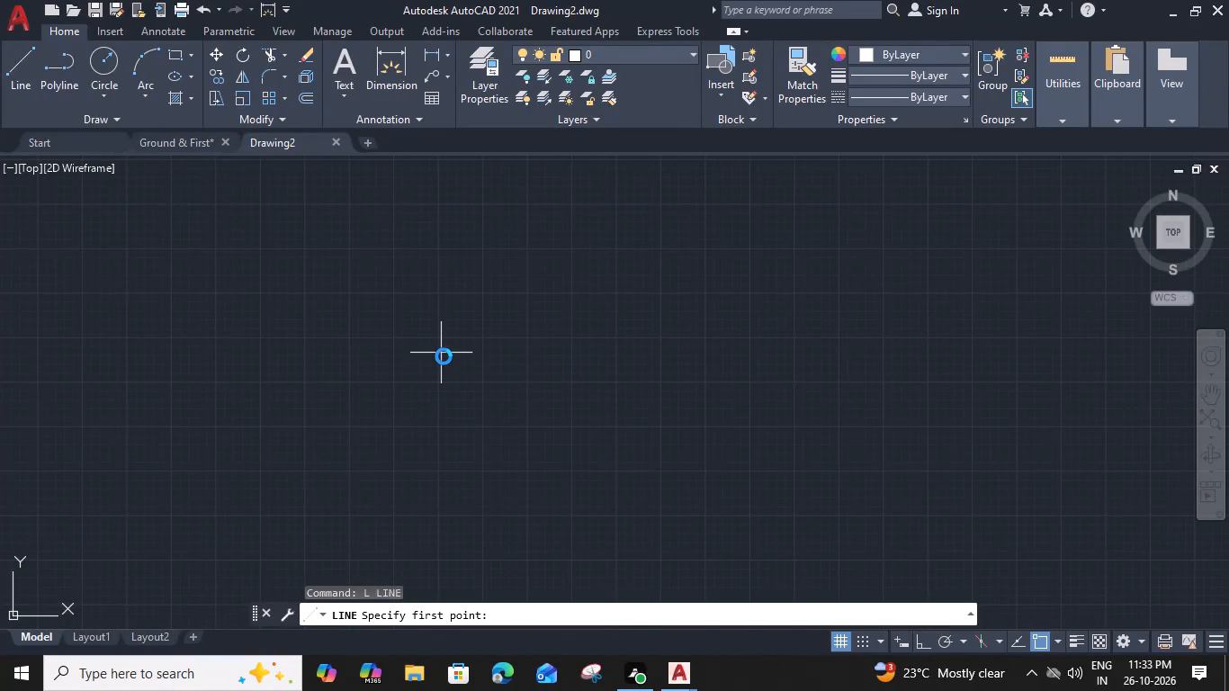
# Configure the new drawing's units to Engineering length with 0'-0.000" precision and an insertion scale of Inches.
pyautogui.press('Escape')
pyautogui.write('un')
pyautogui.press('space')
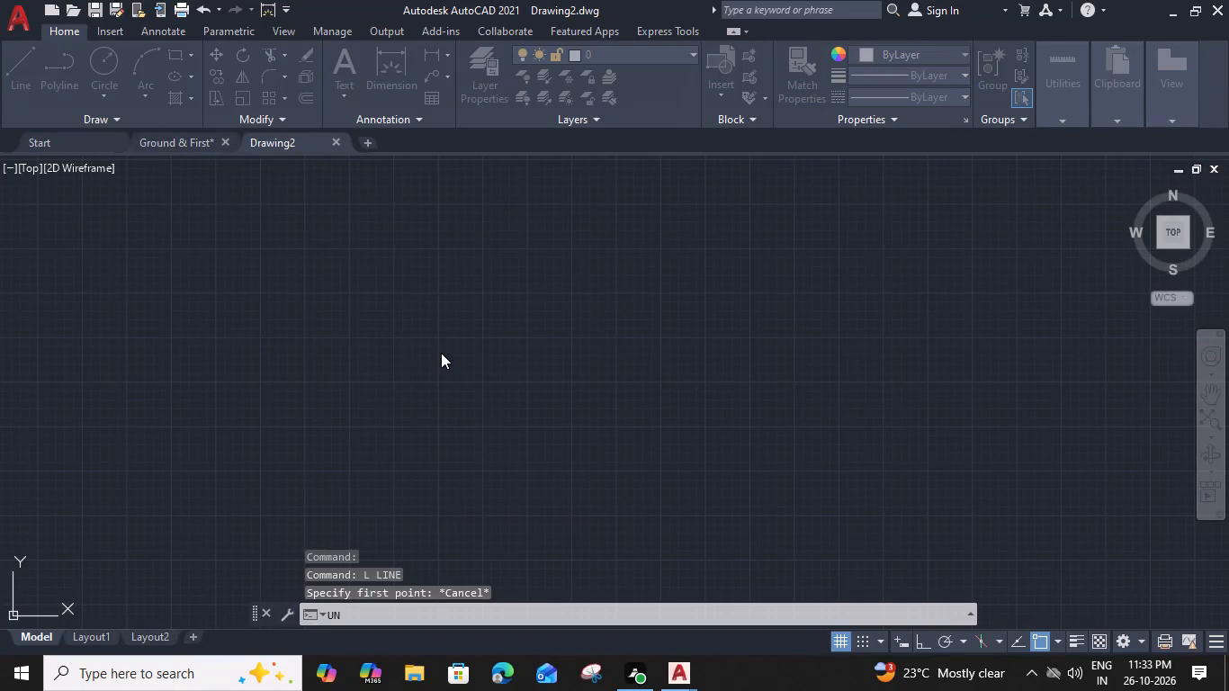
pyautogui.click(554, 210)
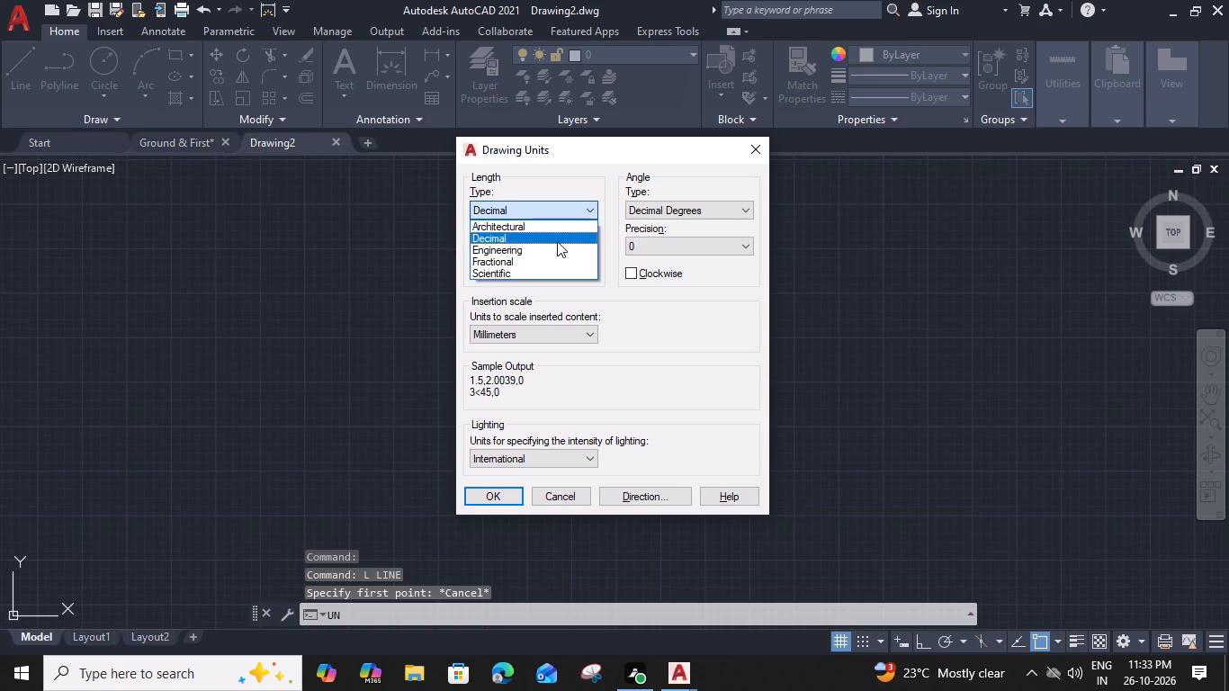
pyautogui.click(559, 248)
pyautogui.click(590, 246)
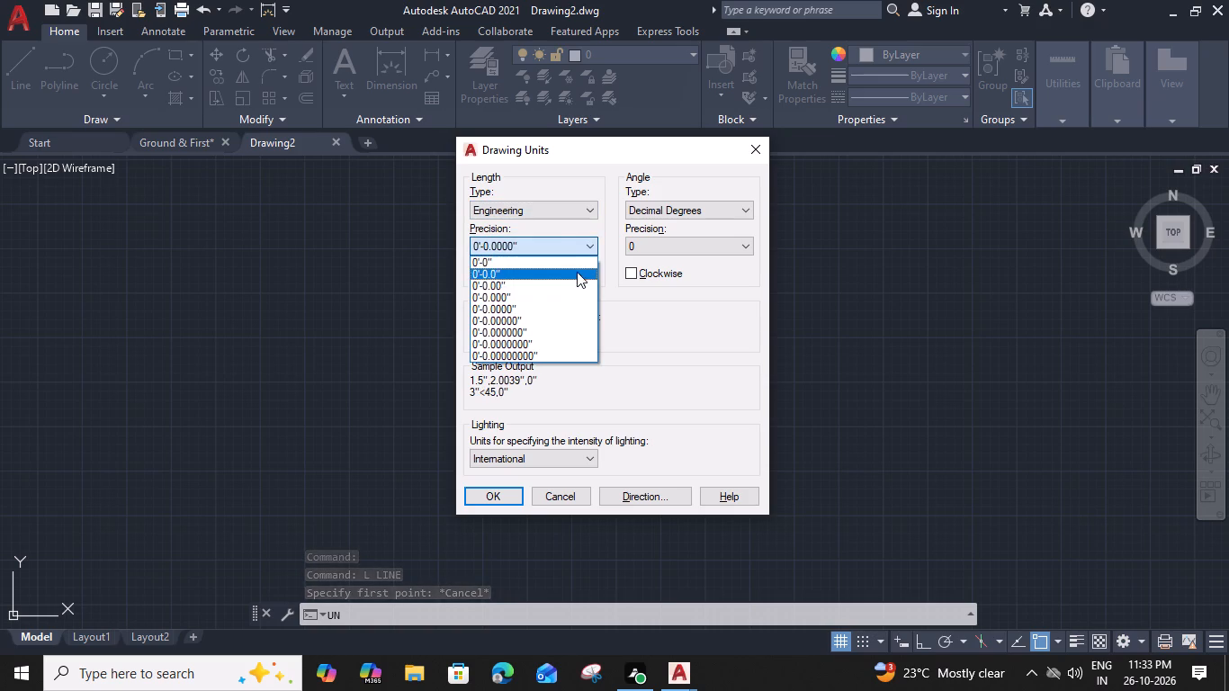
pyautogui.click(575, 300)
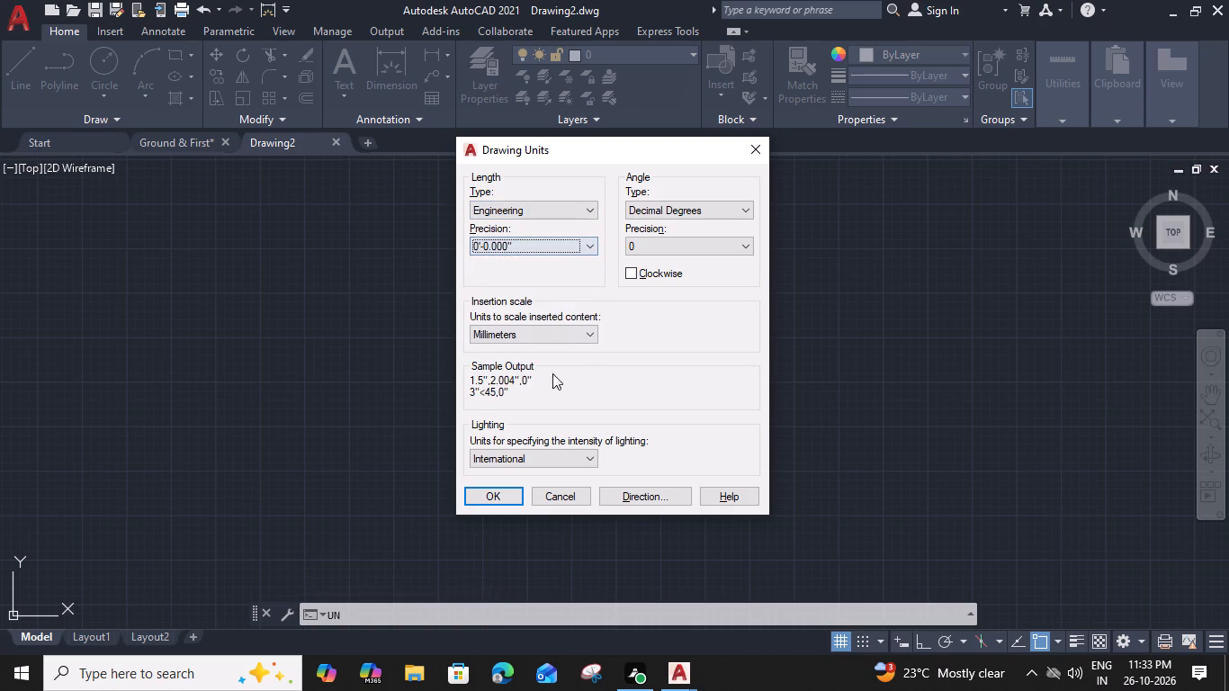
pyautogui.click(568, 328)
pyautogui.click(567, 365)
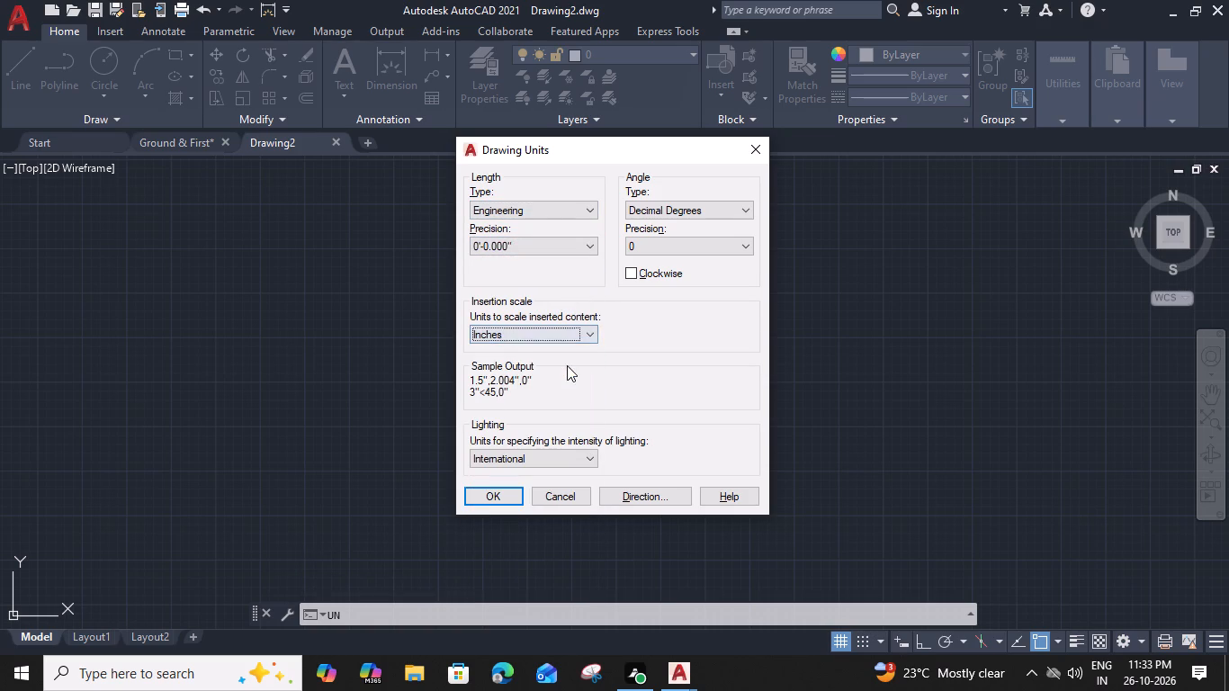
pyautogui.click(481, 491)
# Modify the ISO-25 dimension style to 9" text height and Engineering primary units, and set it as current.
pyautogui.write('d')
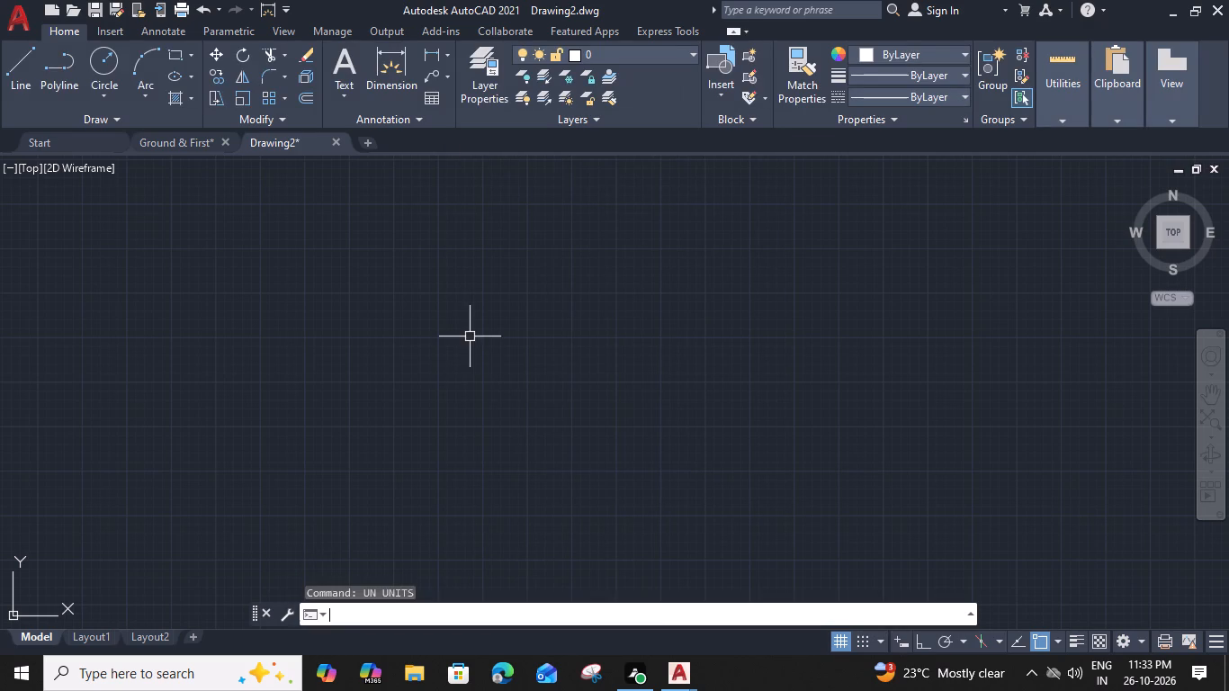
pyautogui.press('space')
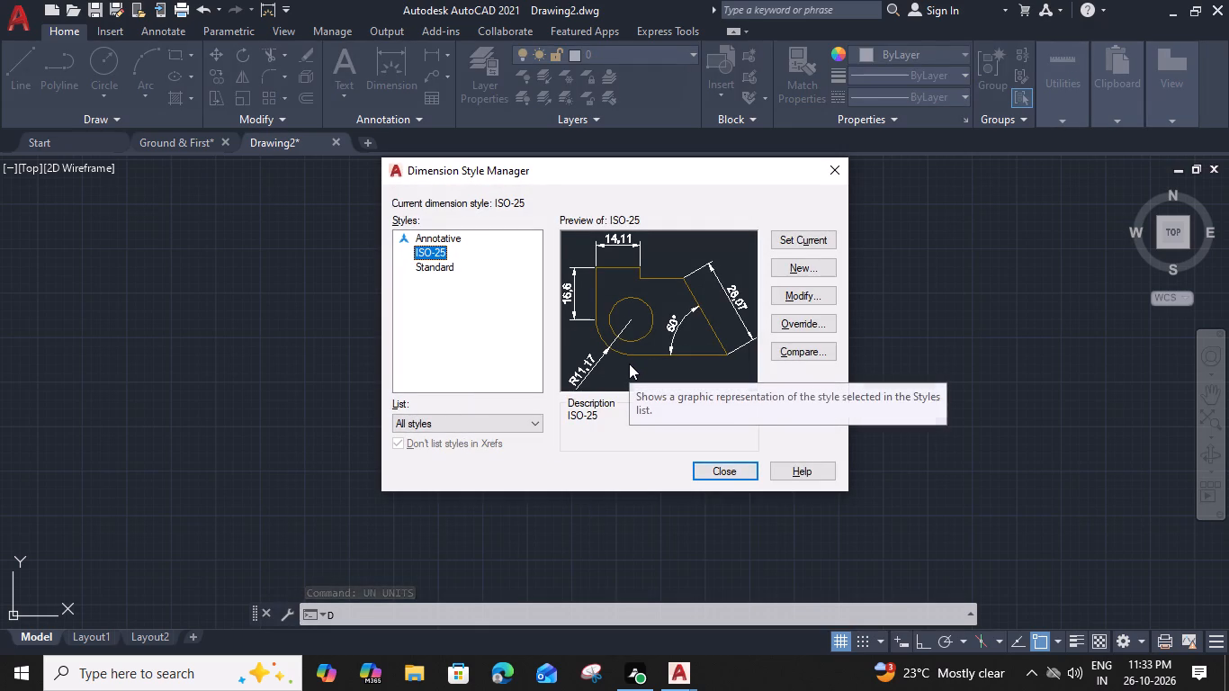
pyautogui.click(780, 299)
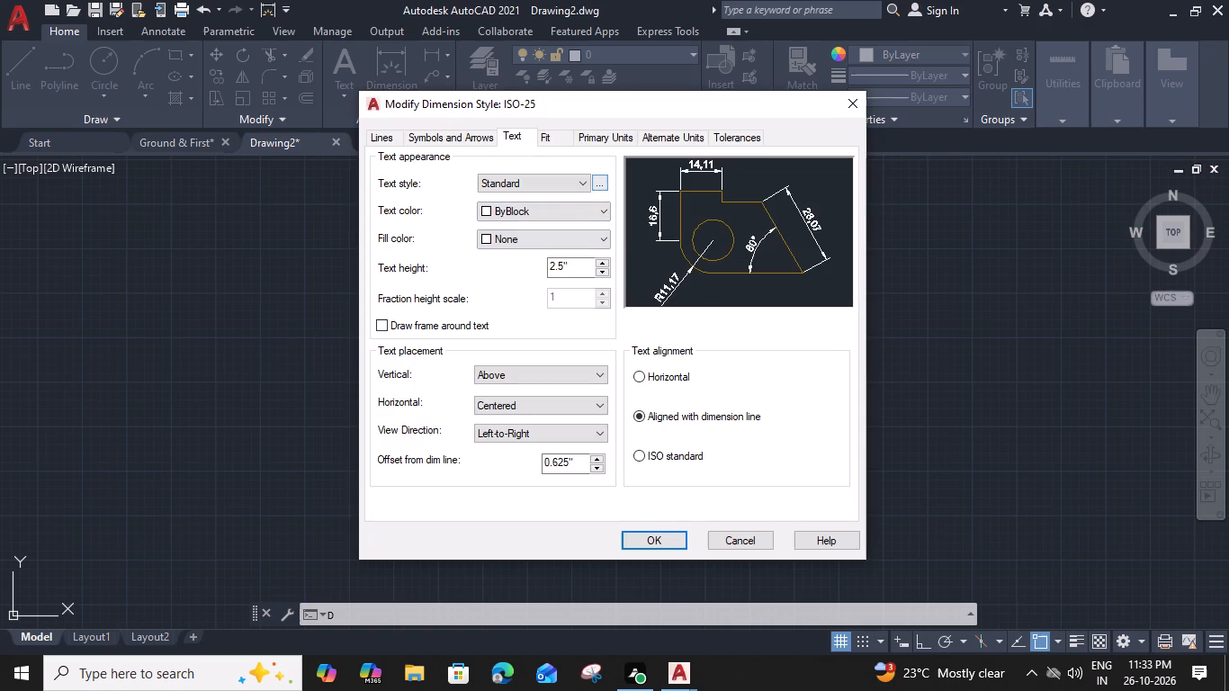
pyautogui.moveTo(580, 266); pyautogui.dragTo(525, 269)
pyautogui.press('9')
pyautogui.hotkey('shift', '"')
pyautogui.press('Return')
pyautogui.click(594, 141)
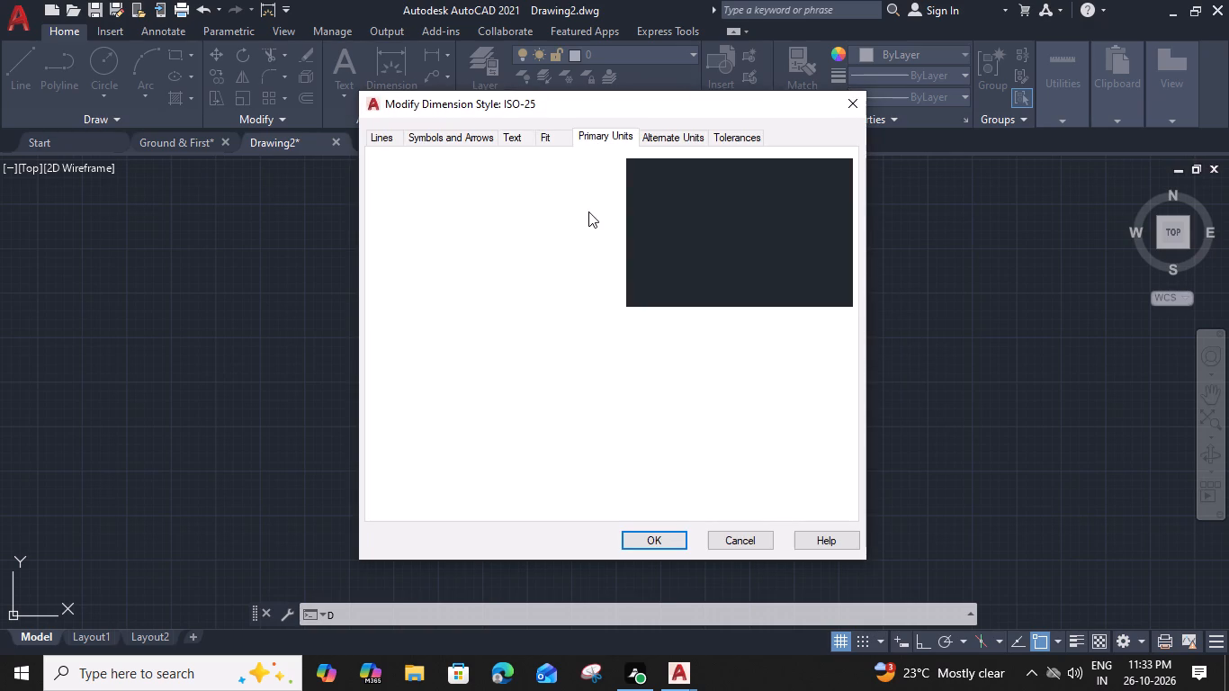
pyautogui.click(572, 176)
pyautogui.click(567, 213)
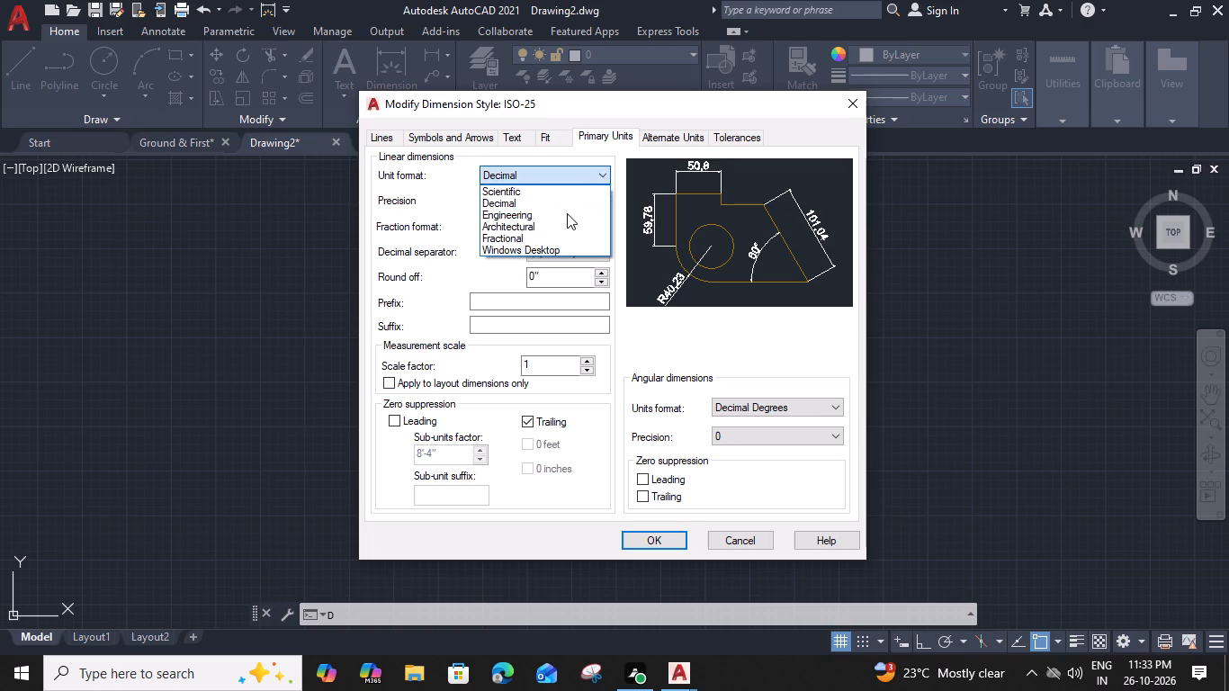
pyautogui.click(659, 544)
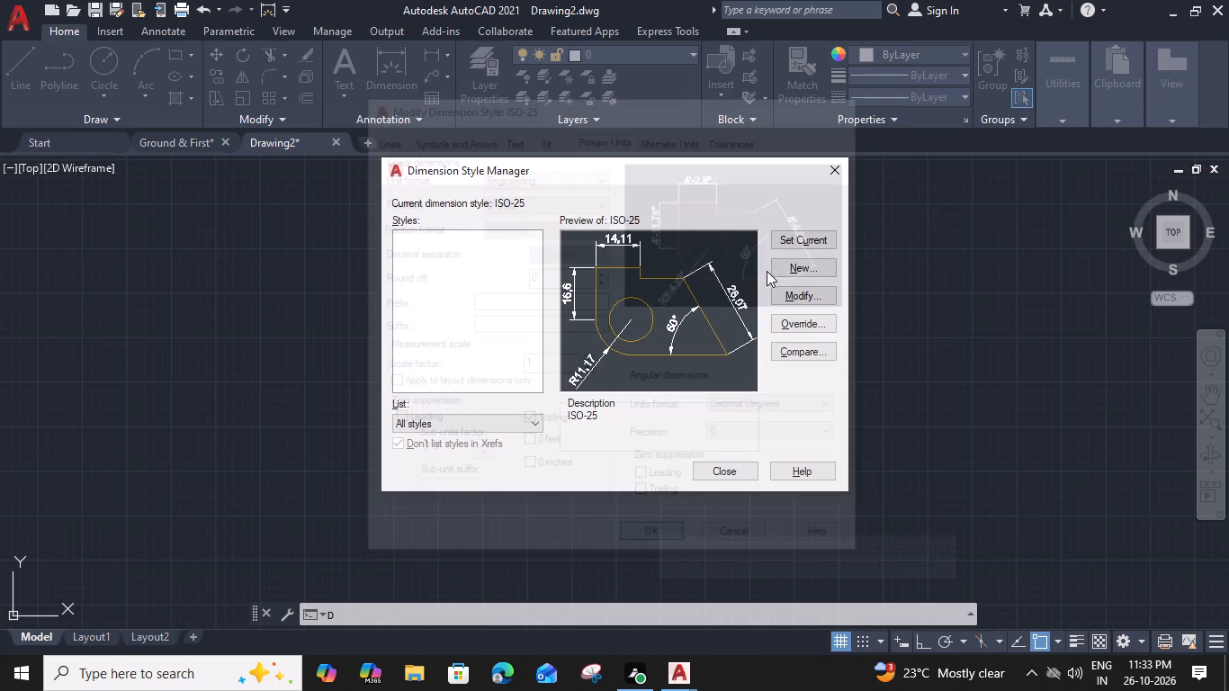
pyautogui.click(785, 242)
pyautogui.click(724, 470)
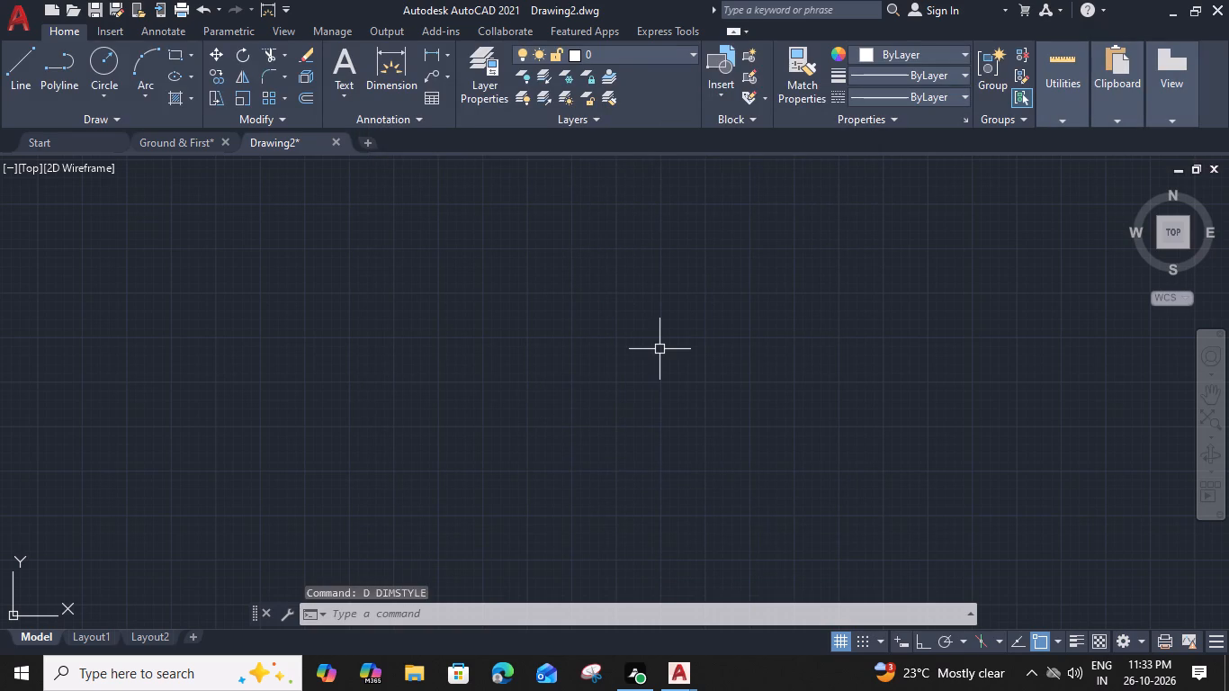
# Turn on Ortho mode for the new drawing.
pyautogui.click(919, 644)
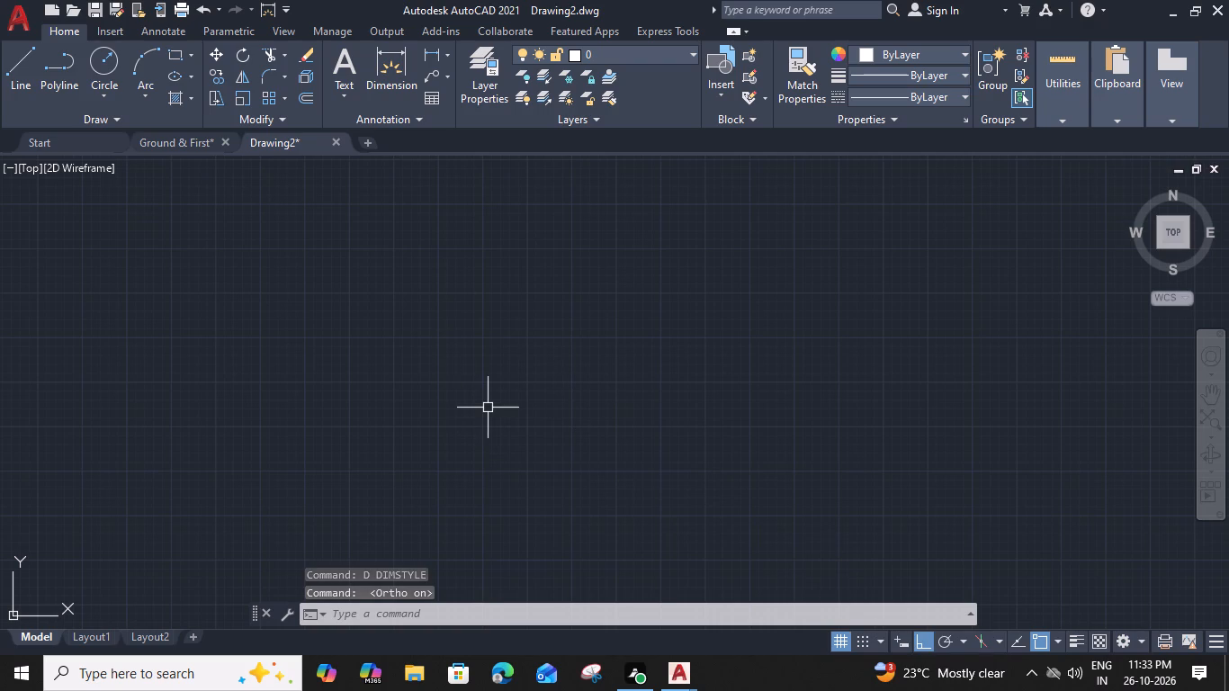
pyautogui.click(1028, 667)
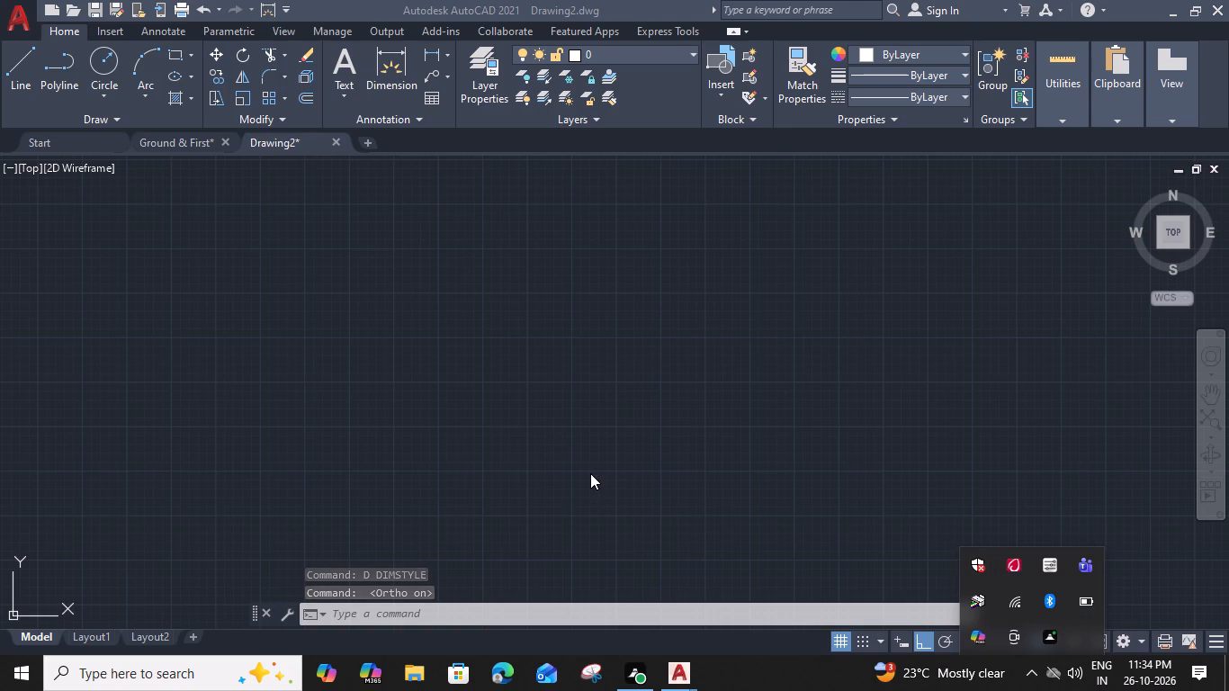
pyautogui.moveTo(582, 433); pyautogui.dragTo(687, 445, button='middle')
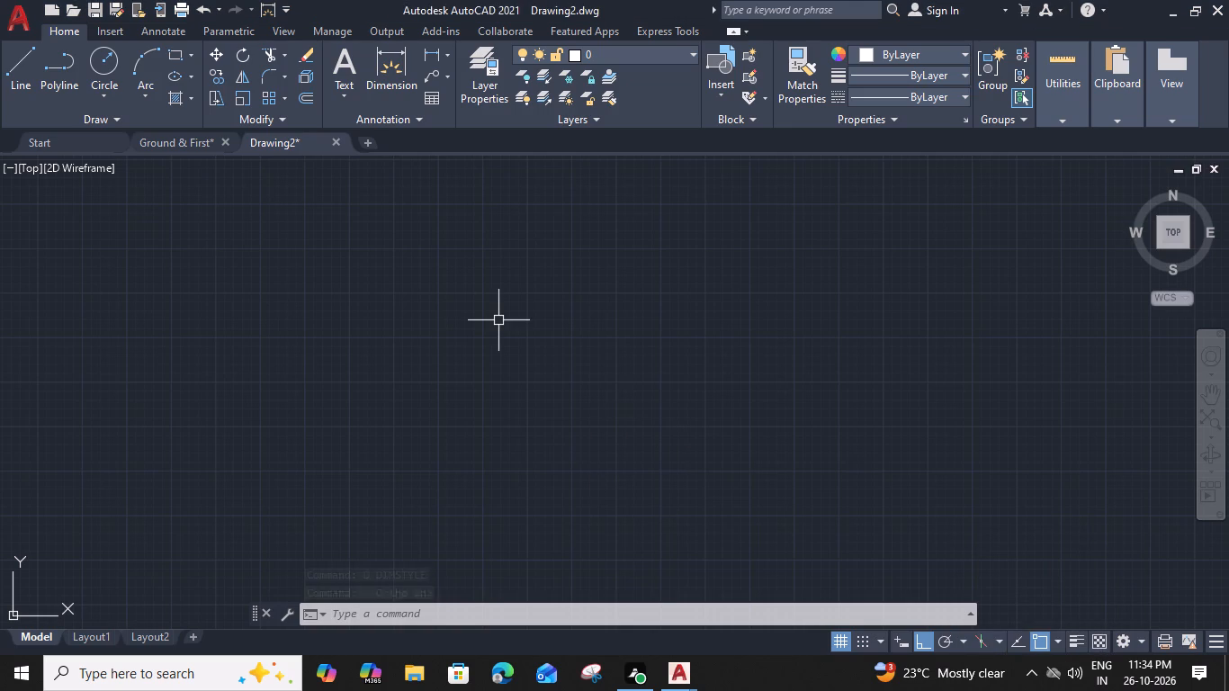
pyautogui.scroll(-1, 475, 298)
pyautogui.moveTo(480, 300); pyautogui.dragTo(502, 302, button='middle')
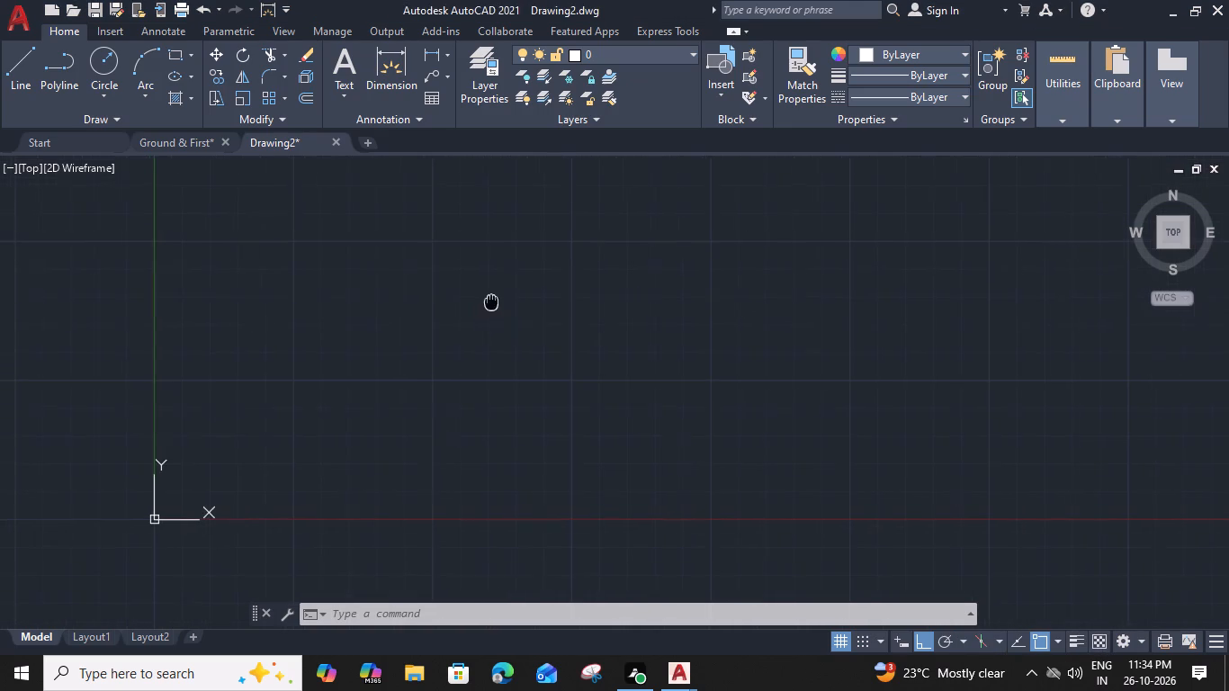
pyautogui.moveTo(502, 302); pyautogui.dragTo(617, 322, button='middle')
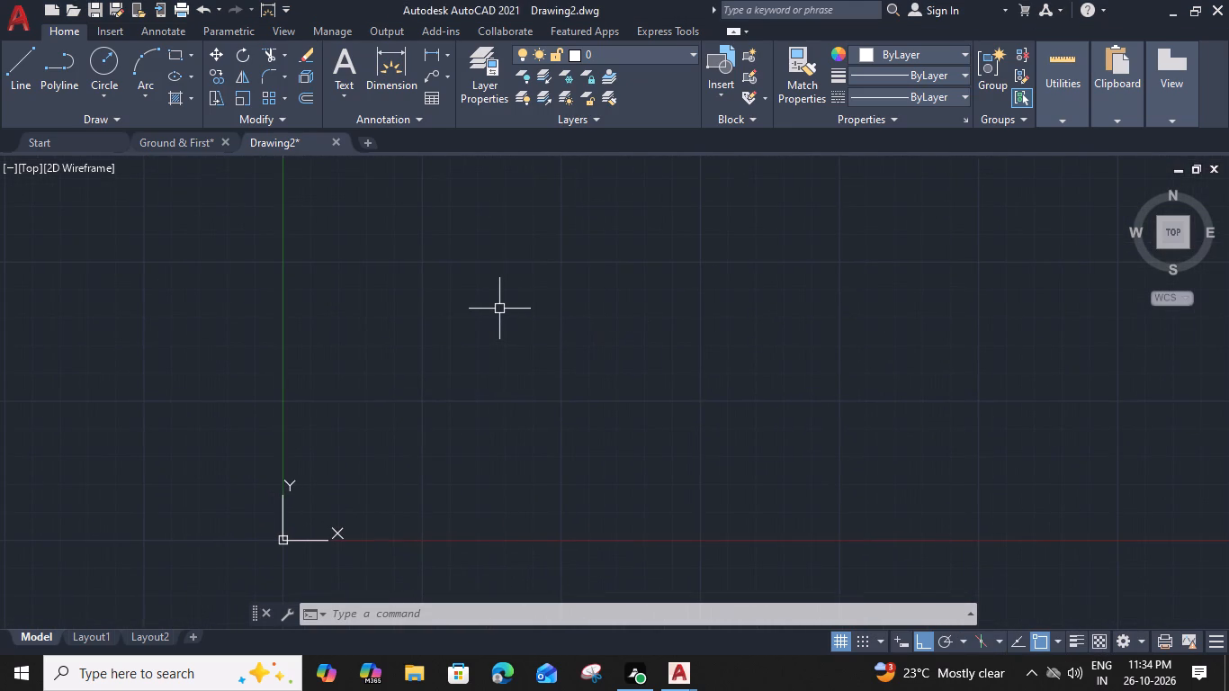